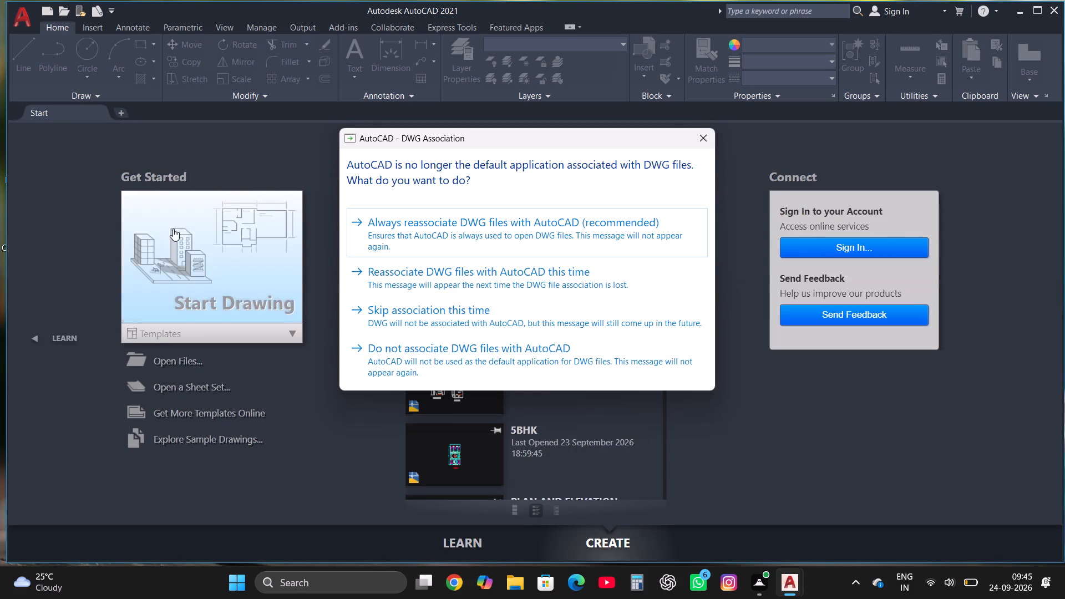
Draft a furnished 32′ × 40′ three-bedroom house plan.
Dismiss the DWG file association prompt without choosing an option and start a new blank drawing.
click(697, 138)
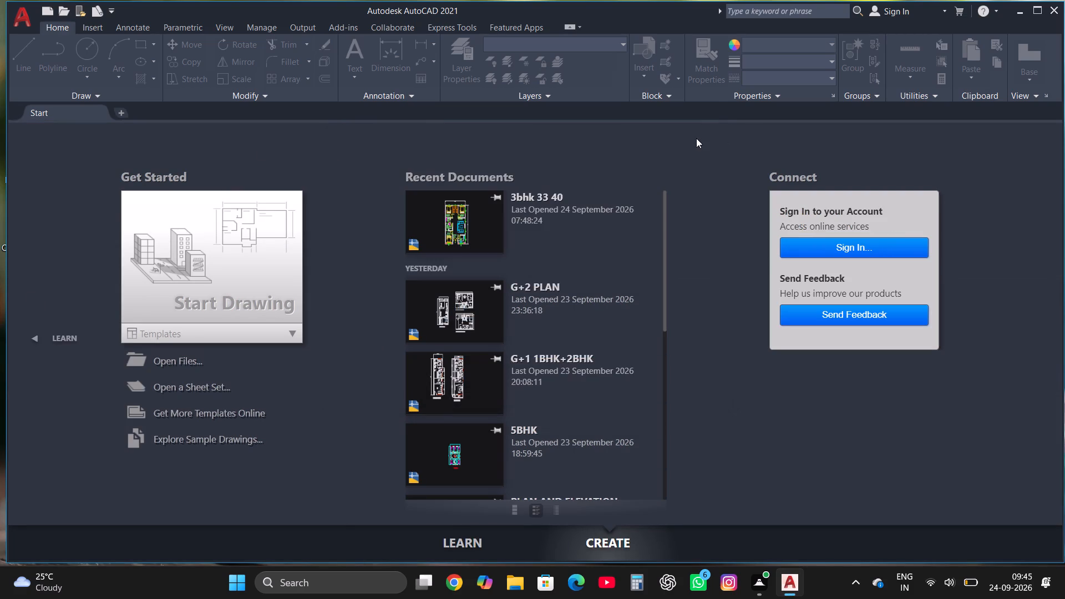
click(238, 247)
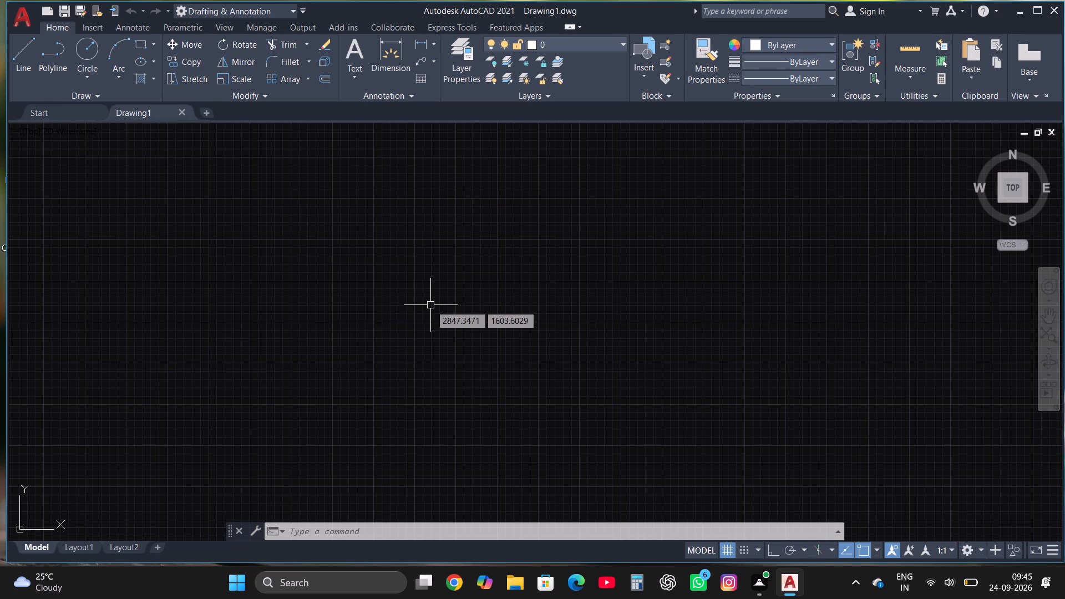
Review the Open and Save settings in the program options and close them unchanged.
text(OP)
key(Return)
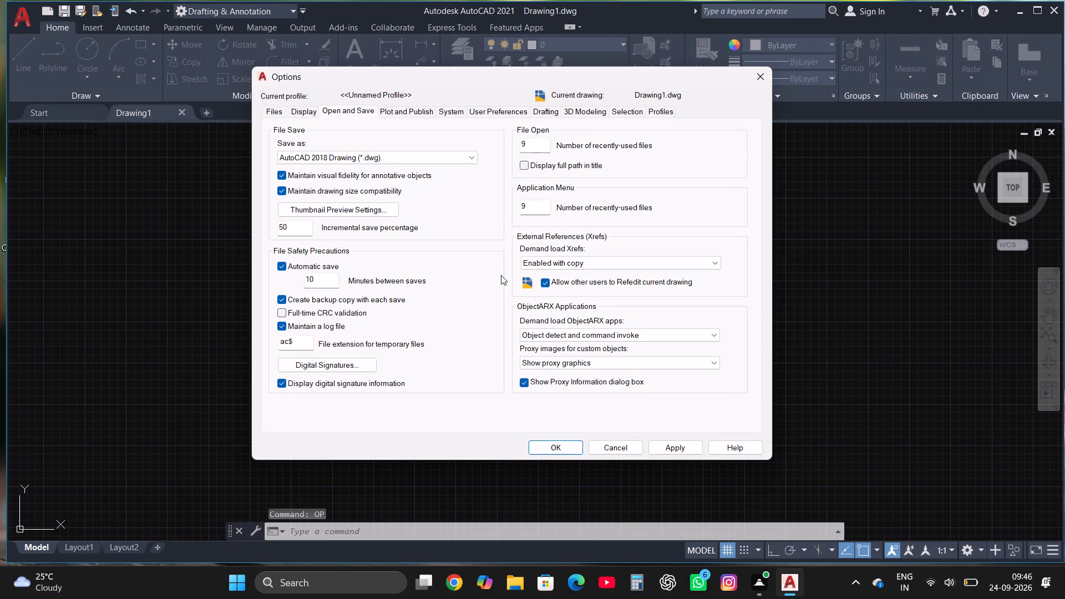
click(570, 449)
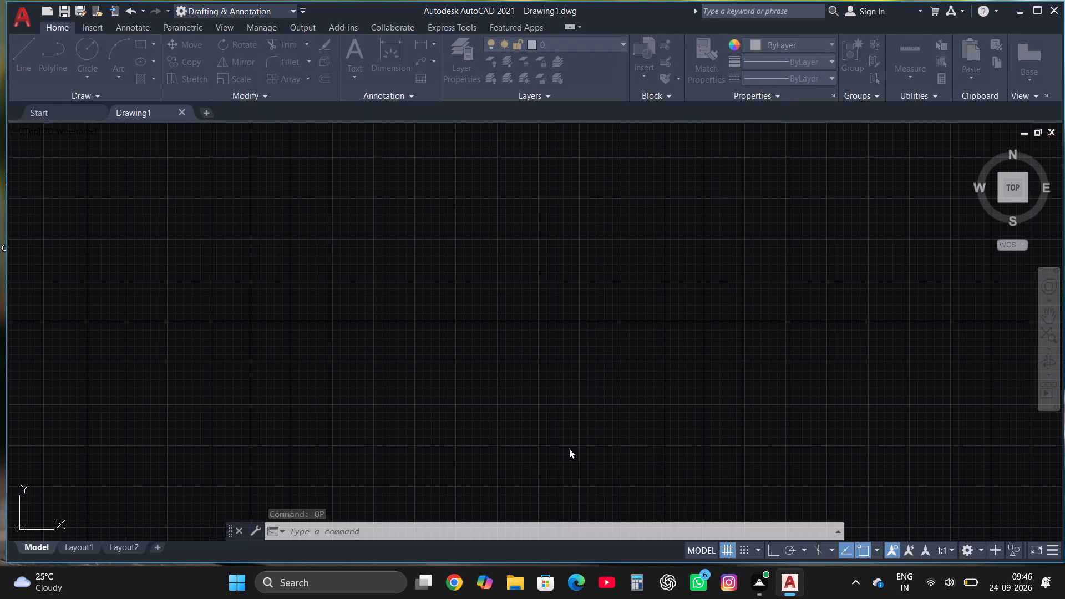
Configure the drawing units to Architectural length with 0'-0" precision and an insertion scale in Inches.
text(UN)
key(Return)
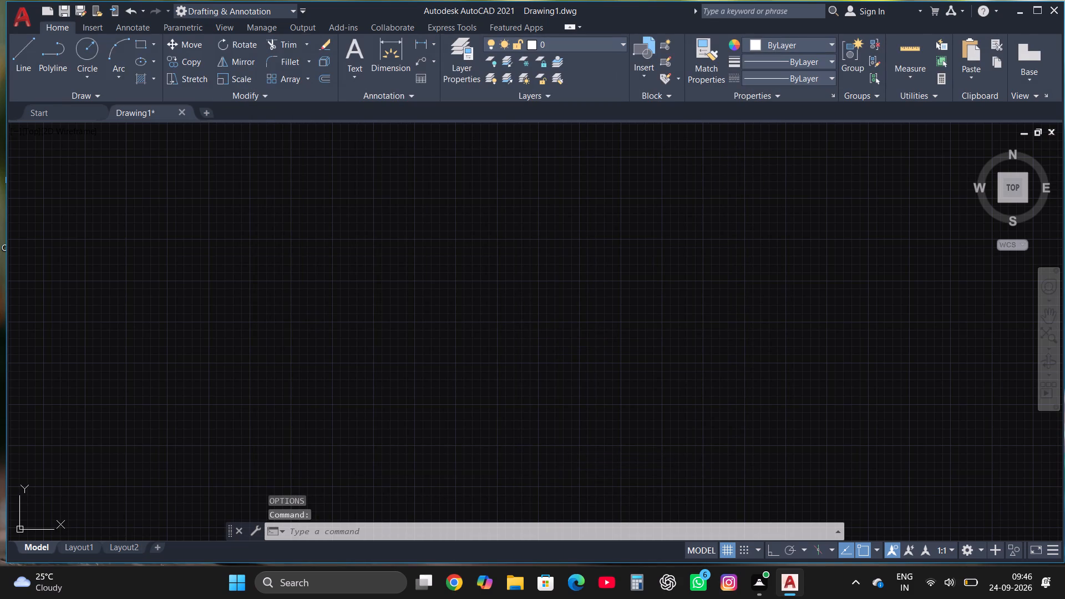
click(472, 172)
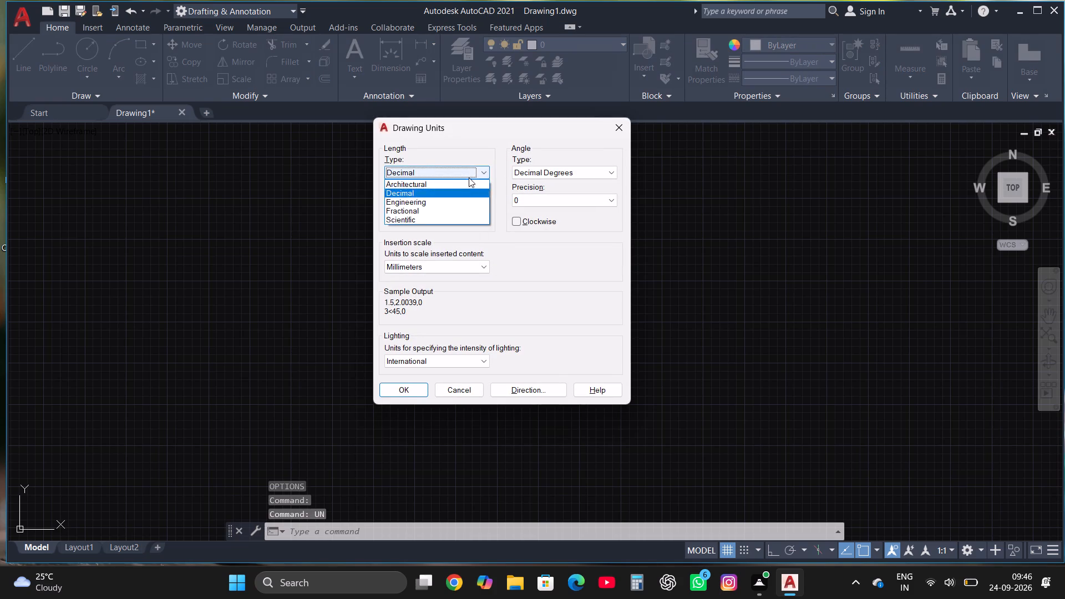
click(459, 182)
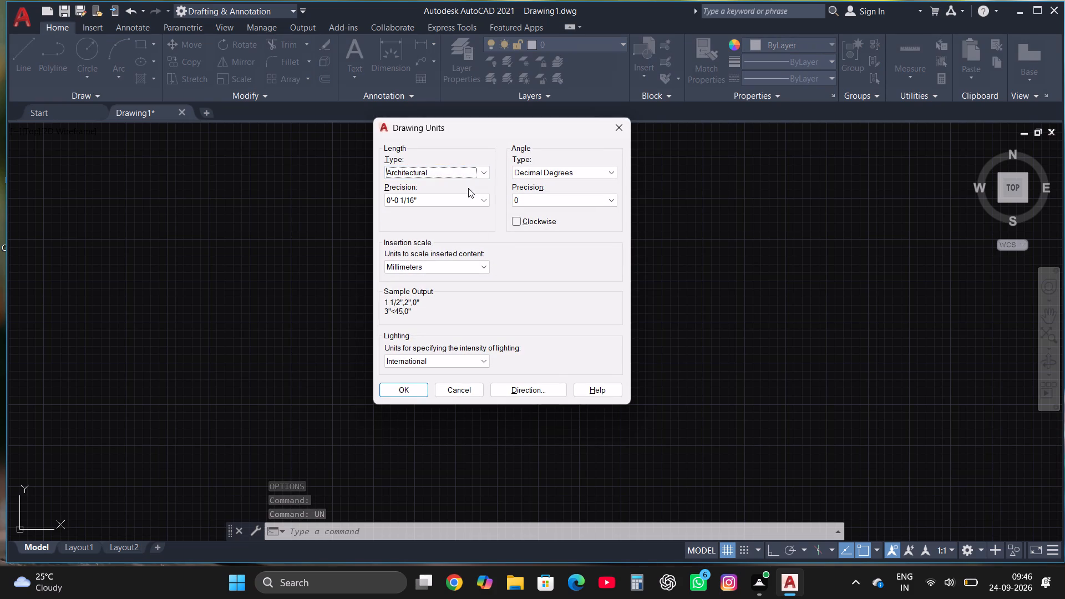
click(461, 202)
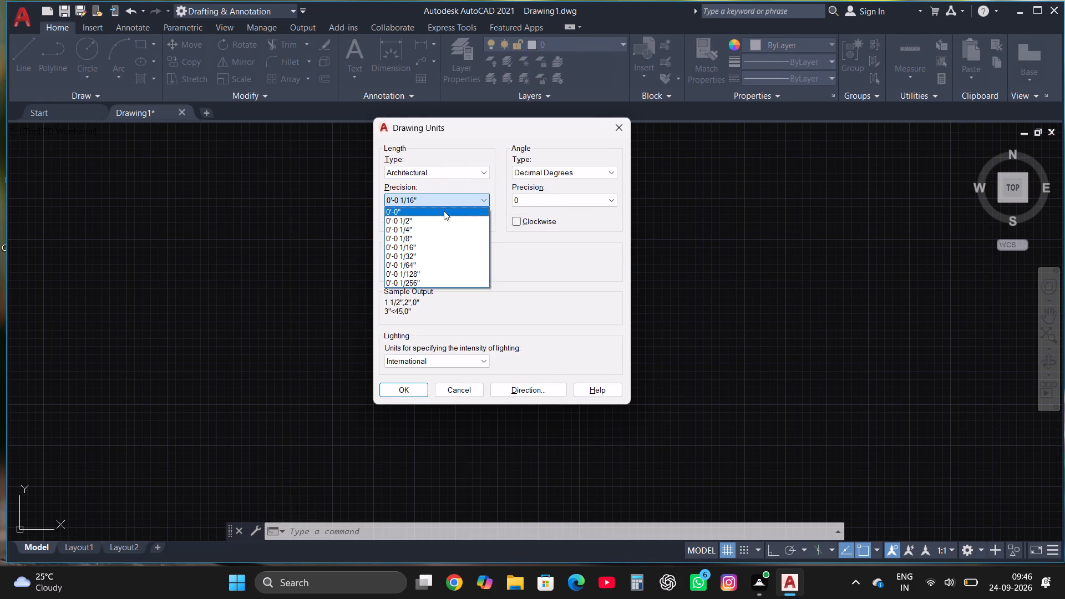
click(444, 210)
click(444, 267)
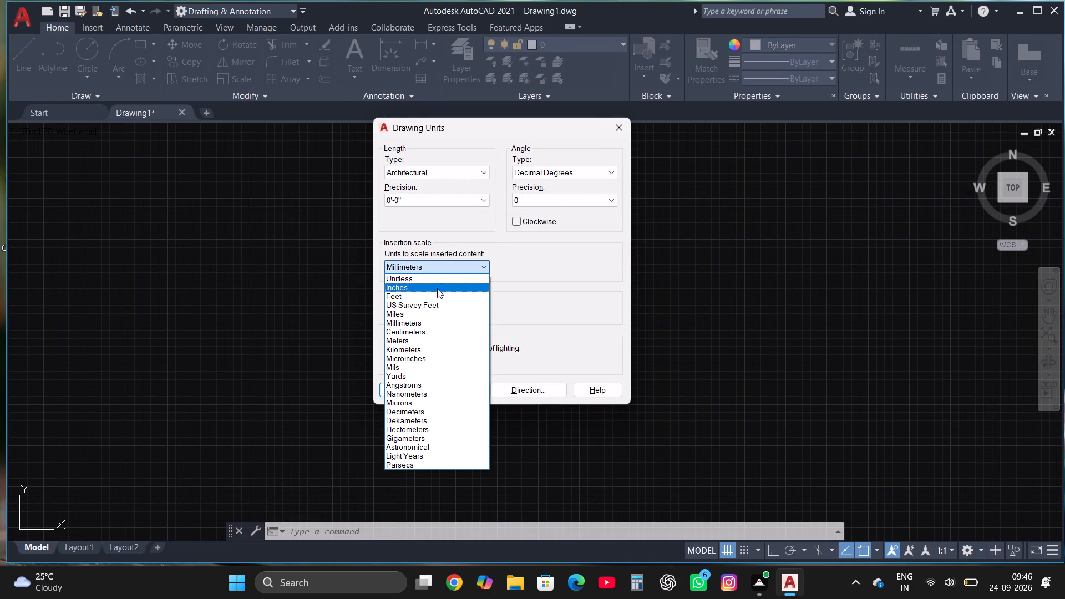
click(437, 287)
click(414, 390)
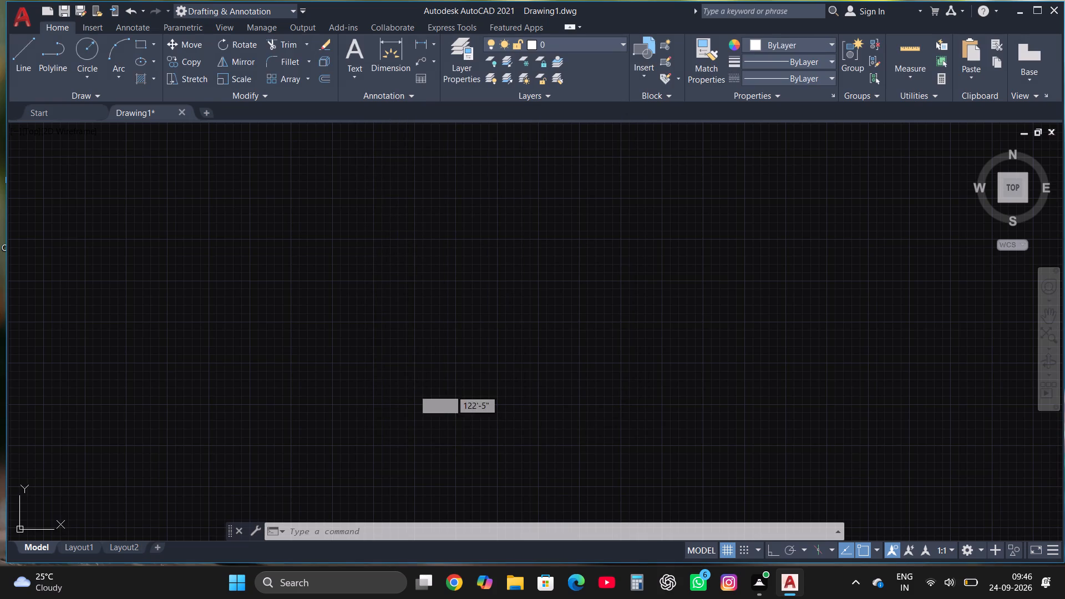
Modify the ISO-25 dimension style's primary units to Architectural format with 0'-0" precision.
text(DIM)
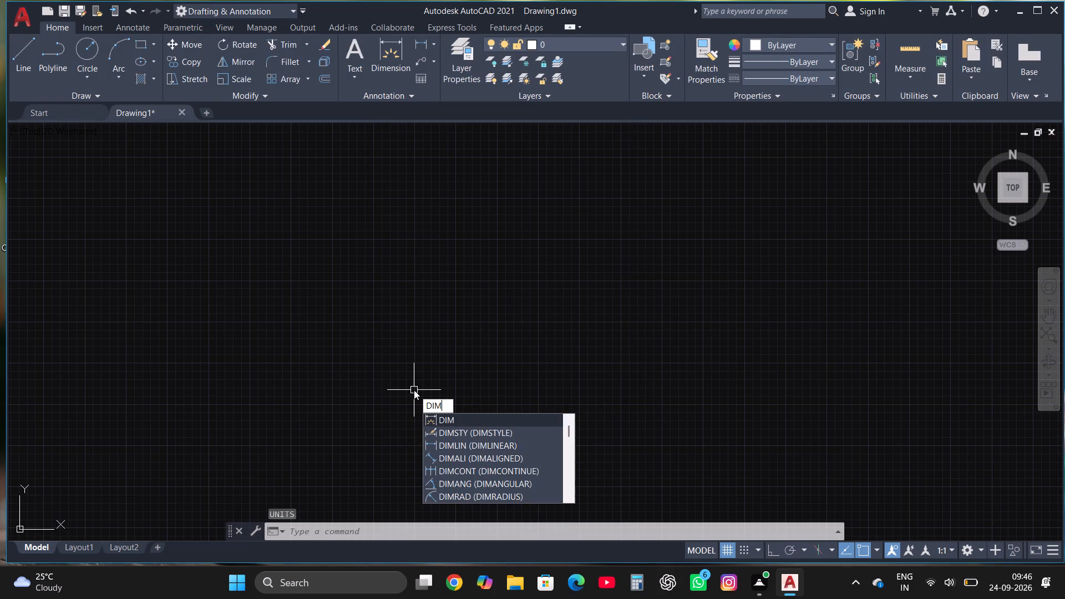
click(455, 435)
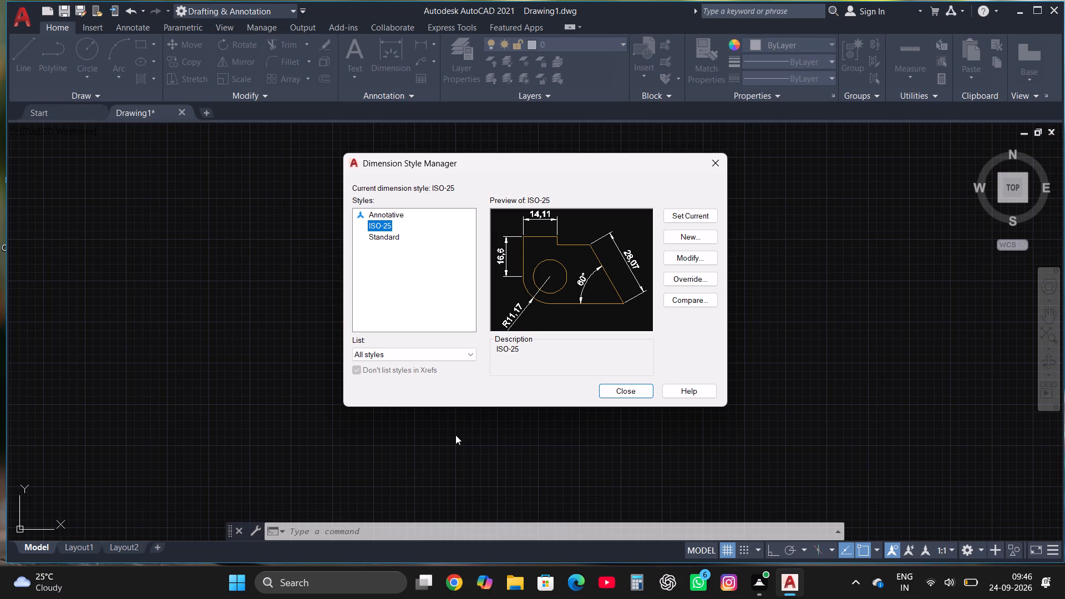
click(675, 258)
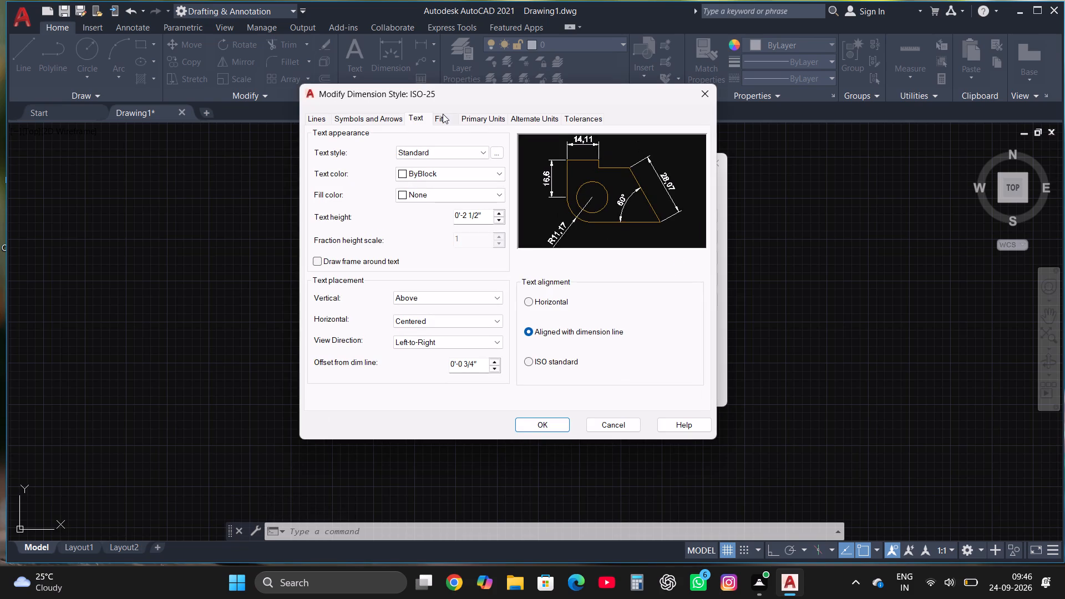
click(472, 116)
click(458, 149)
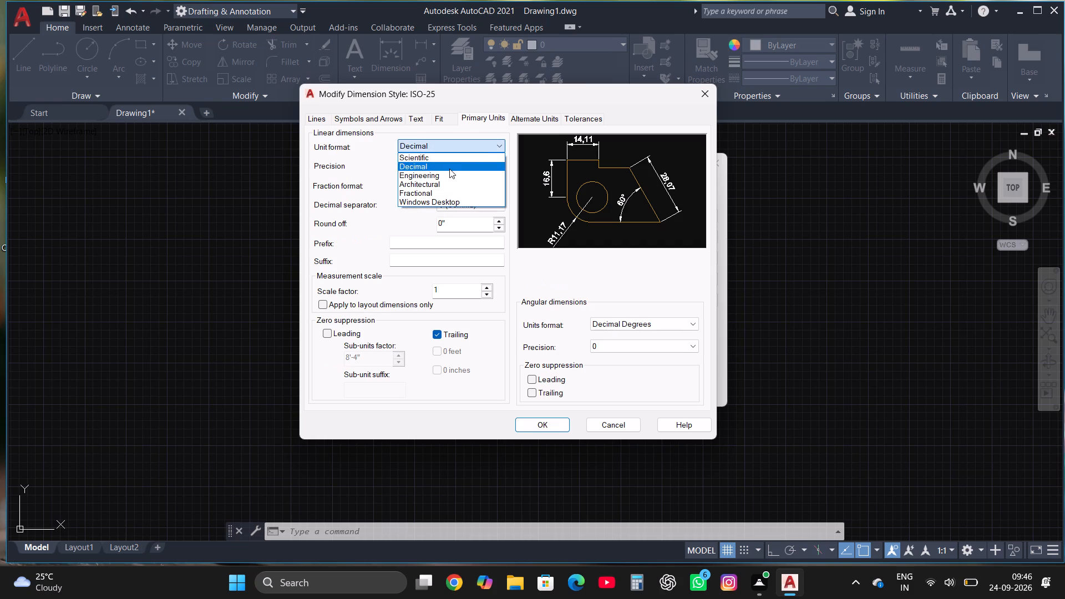
click(447, 177)
click(451, 144)
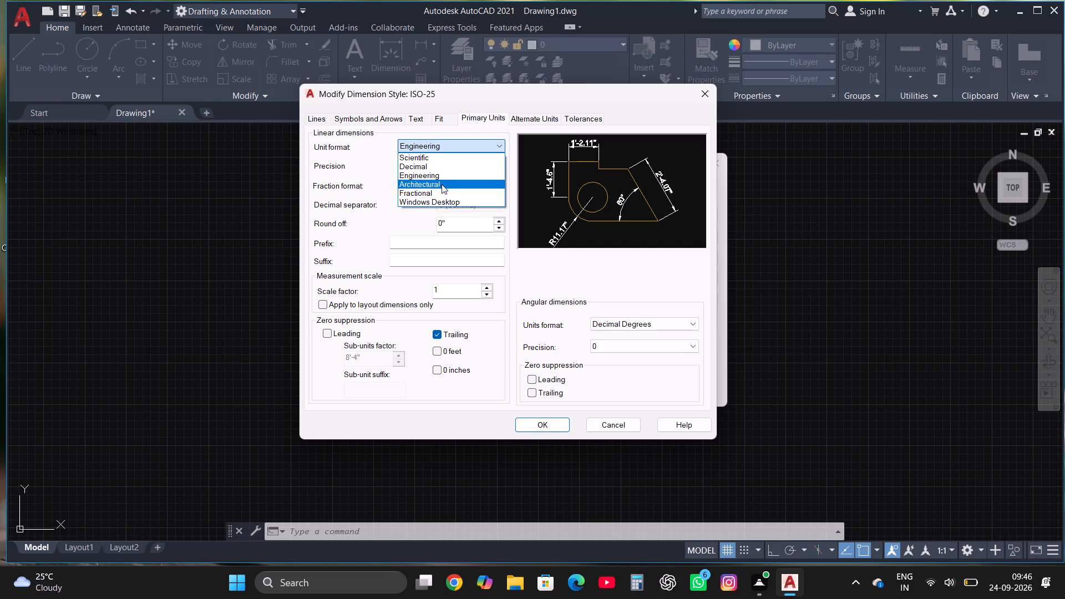
click(441, 185)
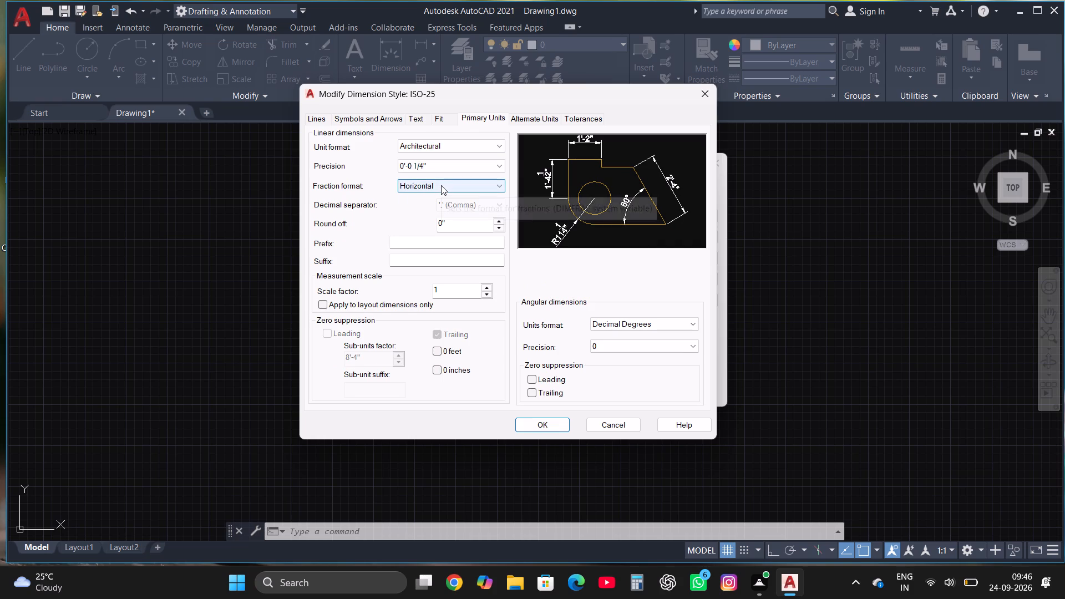
click(444, 163)
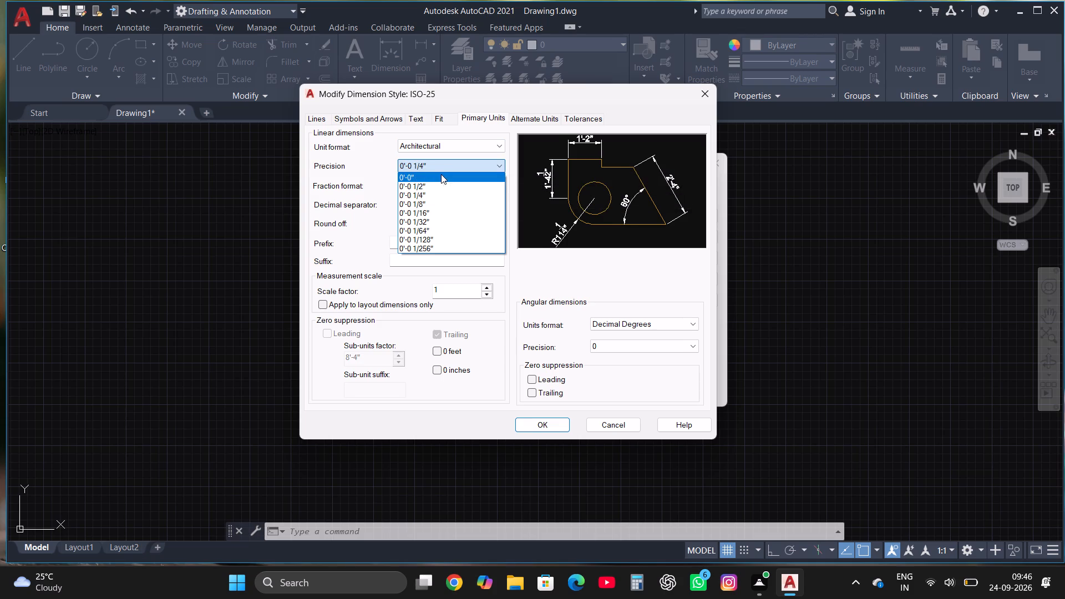
click(441, 174)
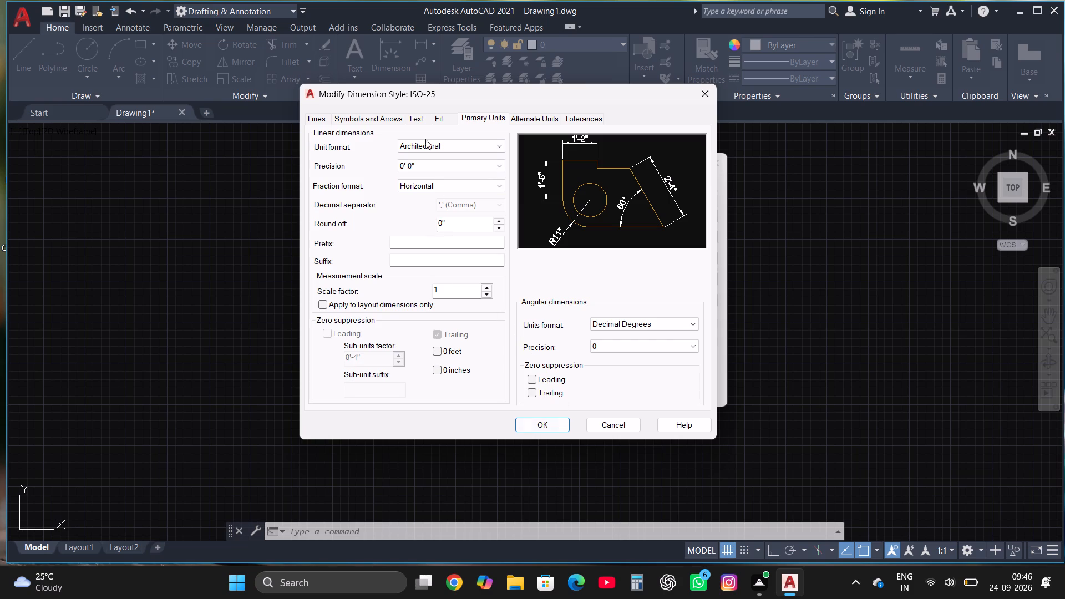
Set the ISO-25 dimension text height to 10" and make that style current.
click(421, 119)
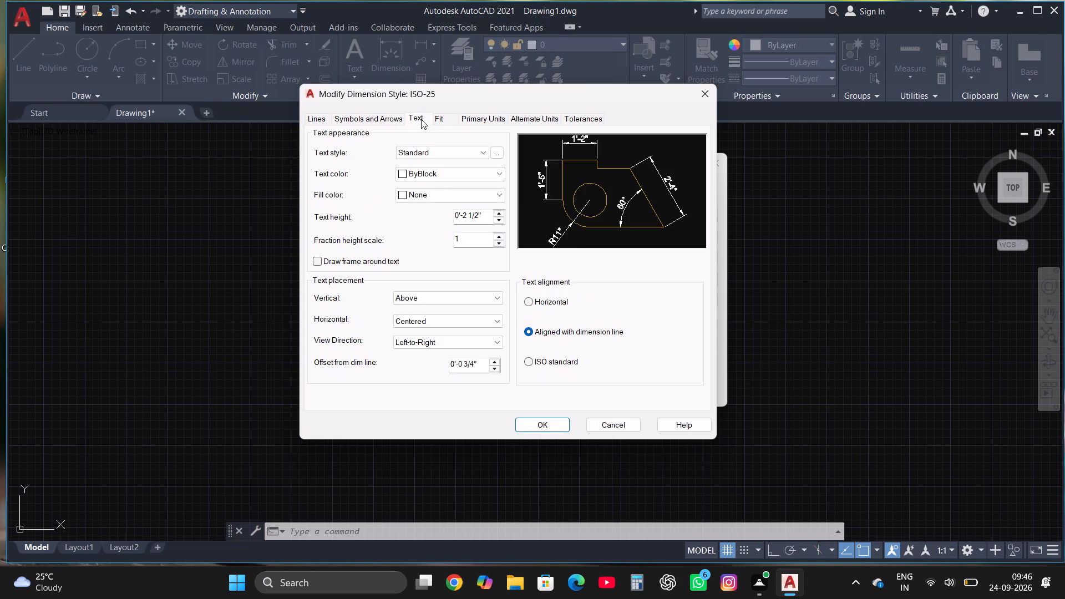
drag(488, 215, 440, 224)
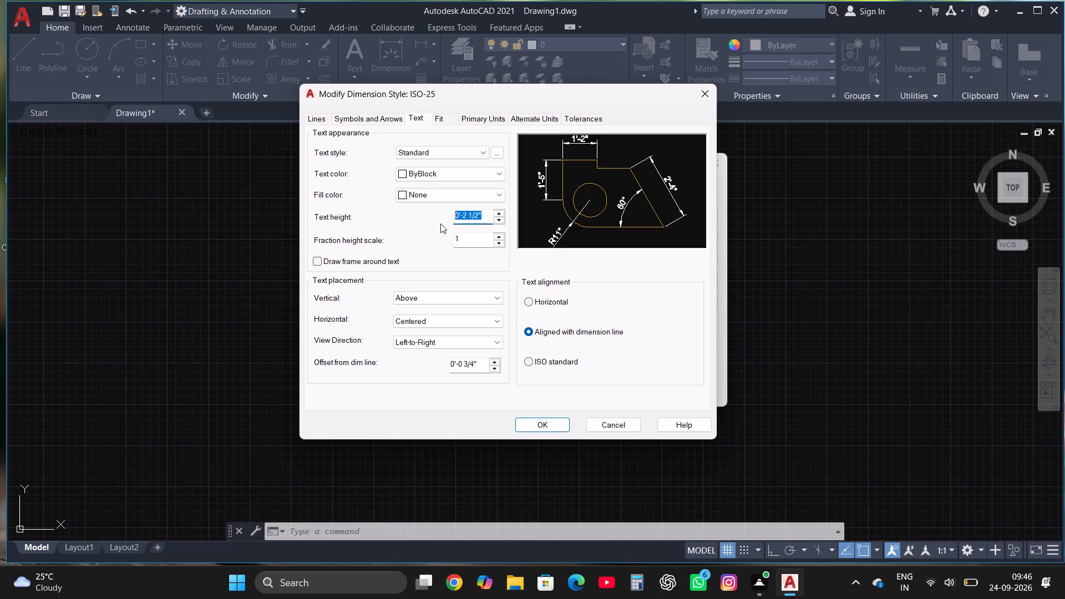
text(10)
key(shift+quotedbl)
click(543, 425)
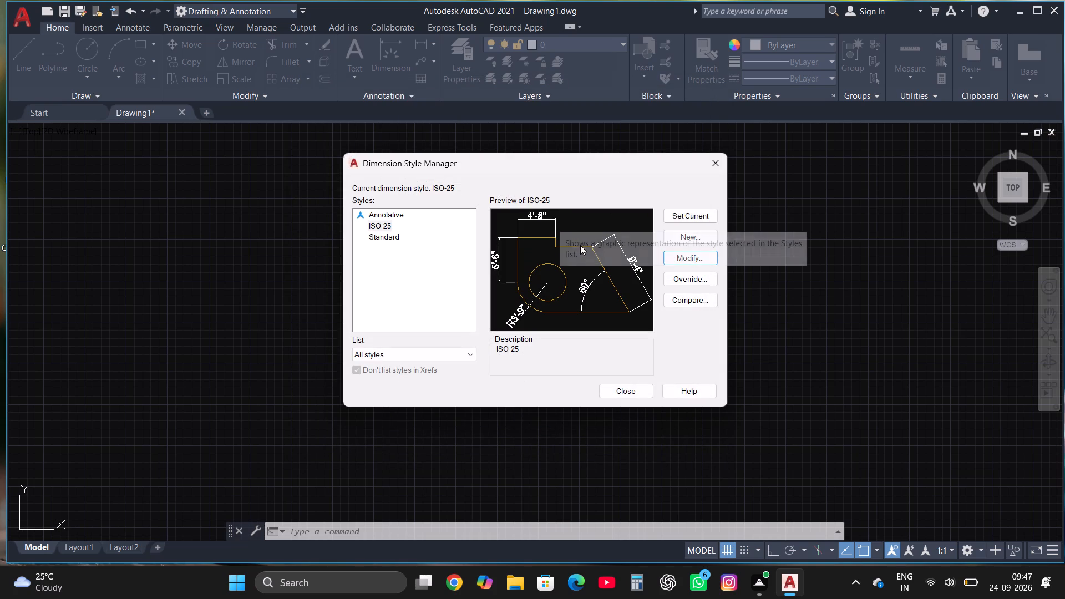
click(698, 212)
click(633, 389)
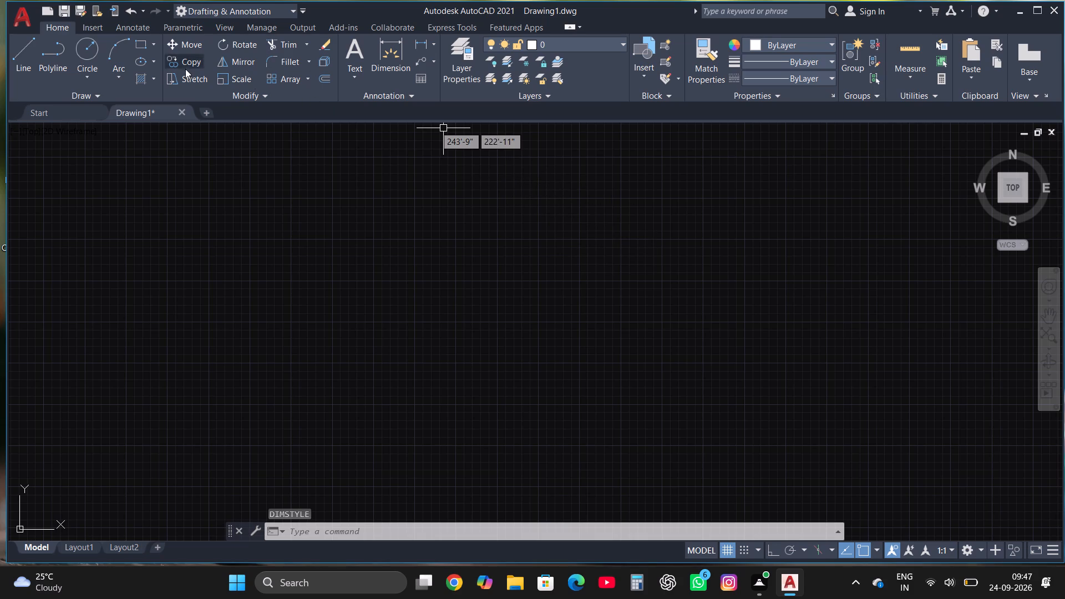
Draw a rectangle 32' wide by 40' high from a free first corner in the drawing area.
click(139, 43)
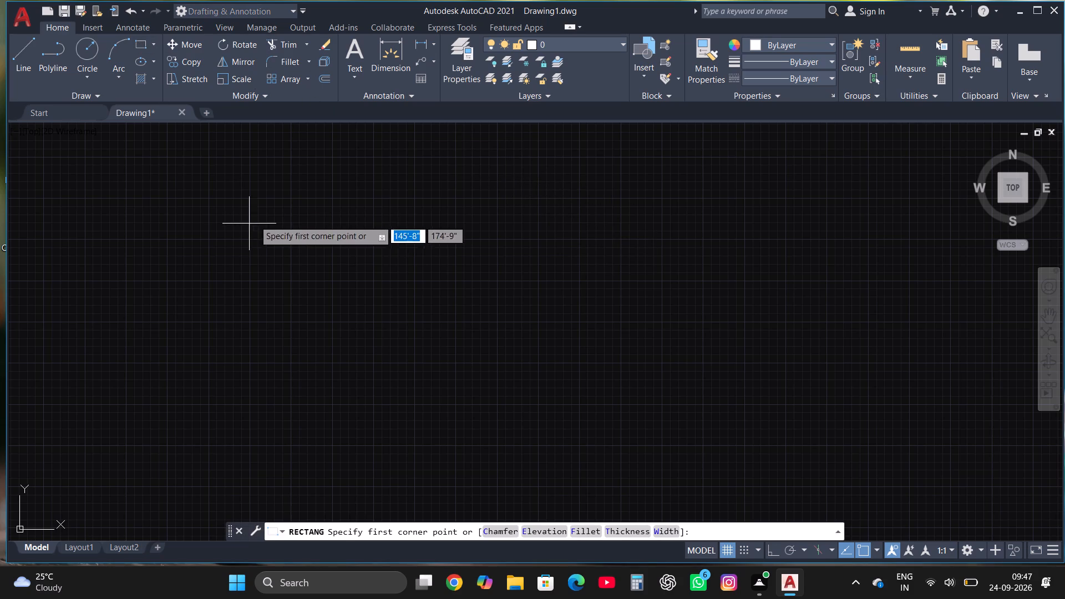
click(268, 217)
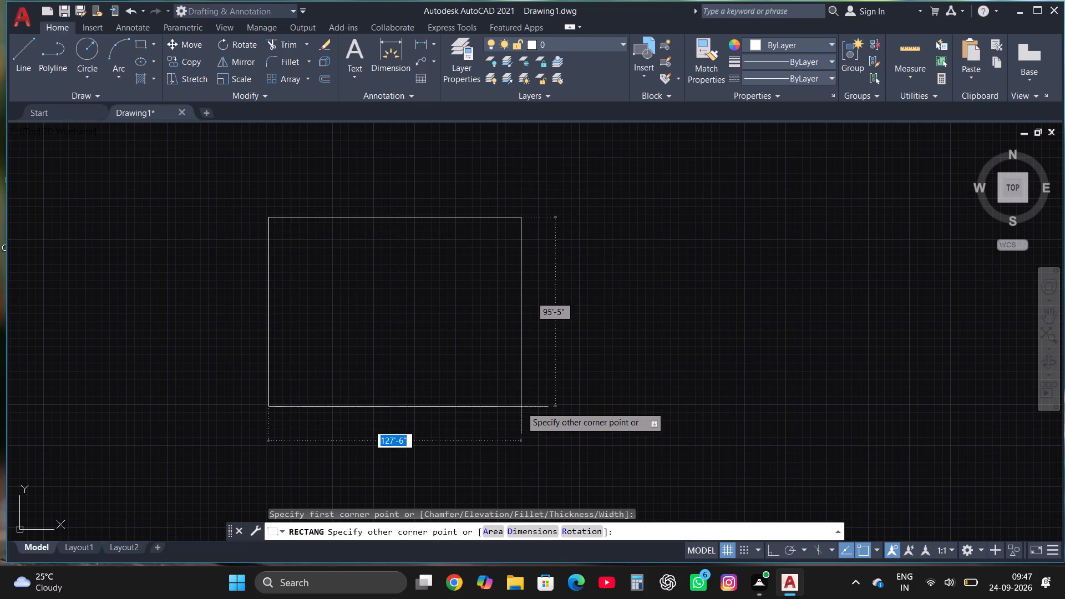
text(32')
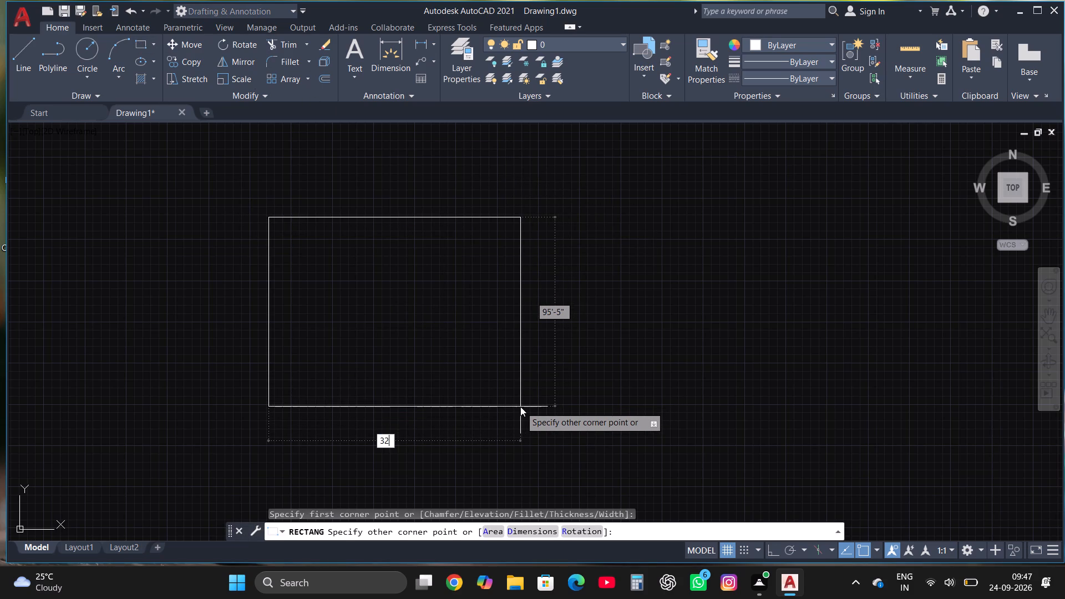
key(apostrophe)
key(Delete)
key(Delete)
key(Delete)
key(BackSpace)
key(comma)
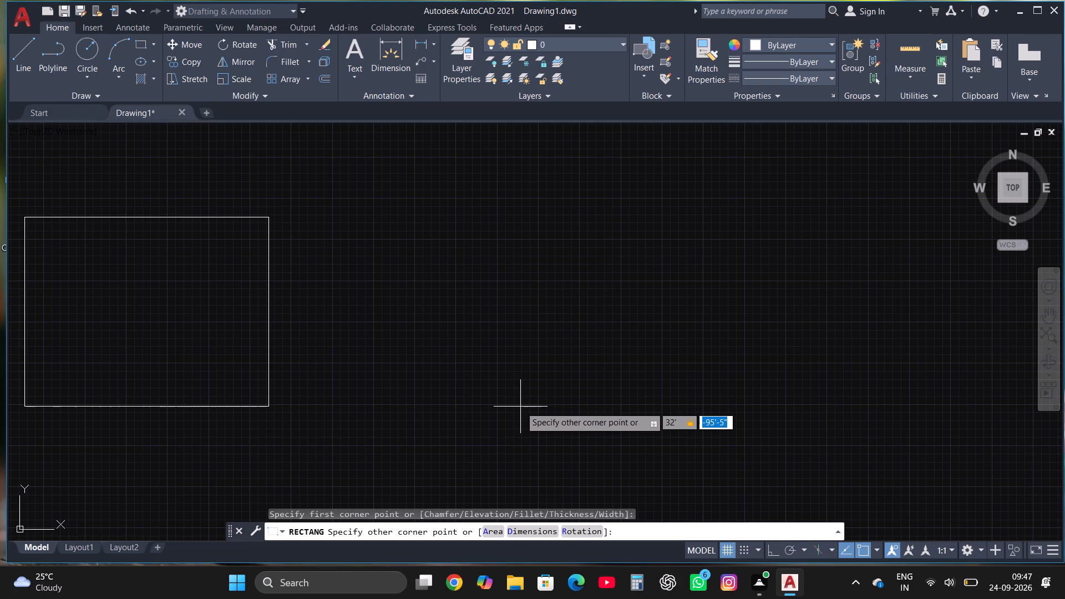
text(40')
key(Return)
Offset the 32' by 40' rectangle inward by 9" to form the outer wall thickness.
scroll(520, 407, down, 4)
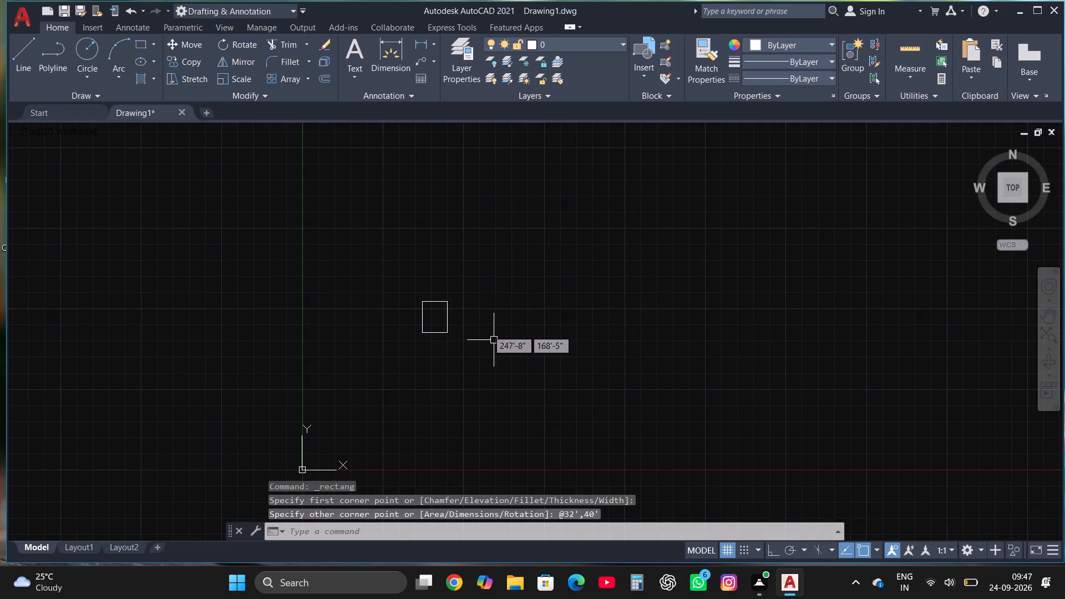
scroll(453, 302, up, 3)
scroll(569, 256, down, 1)
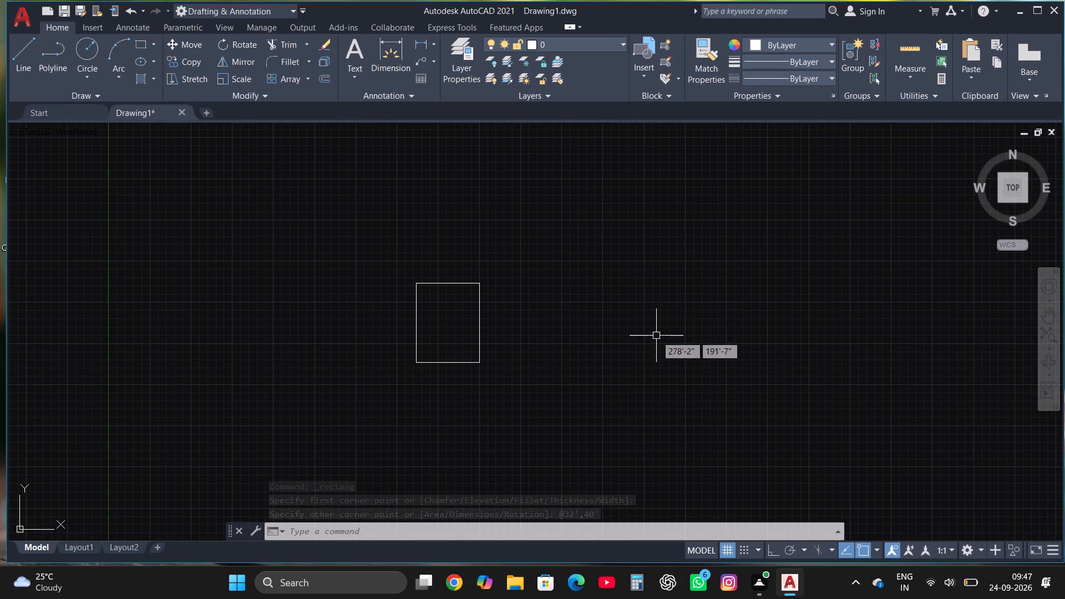
scroll(564, 341, down, 1)
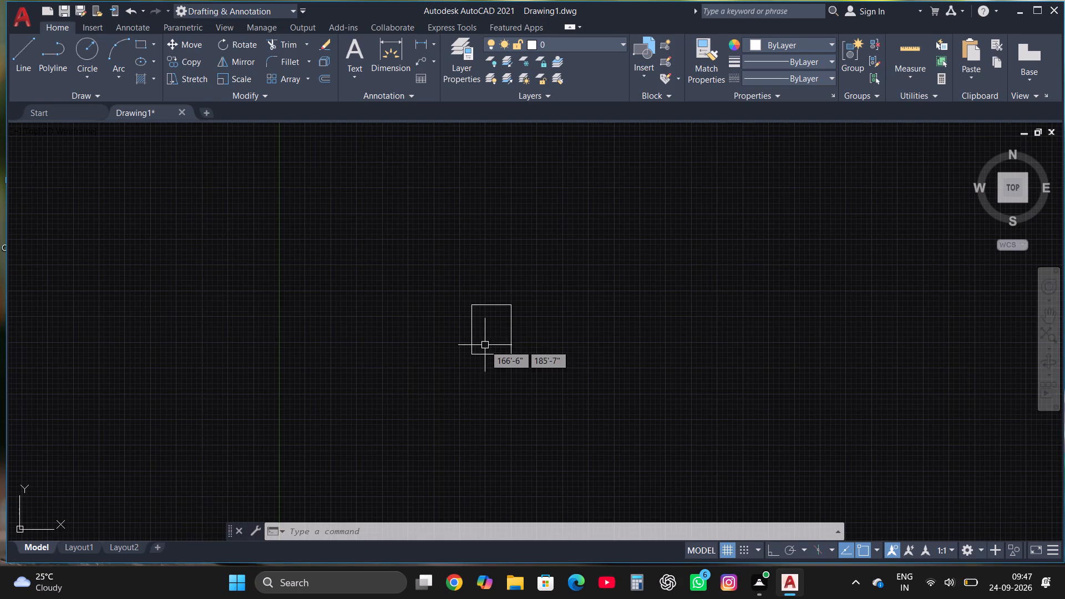
scroll(485, 345, up, 2)
click(484, 344)
click(402, 273)
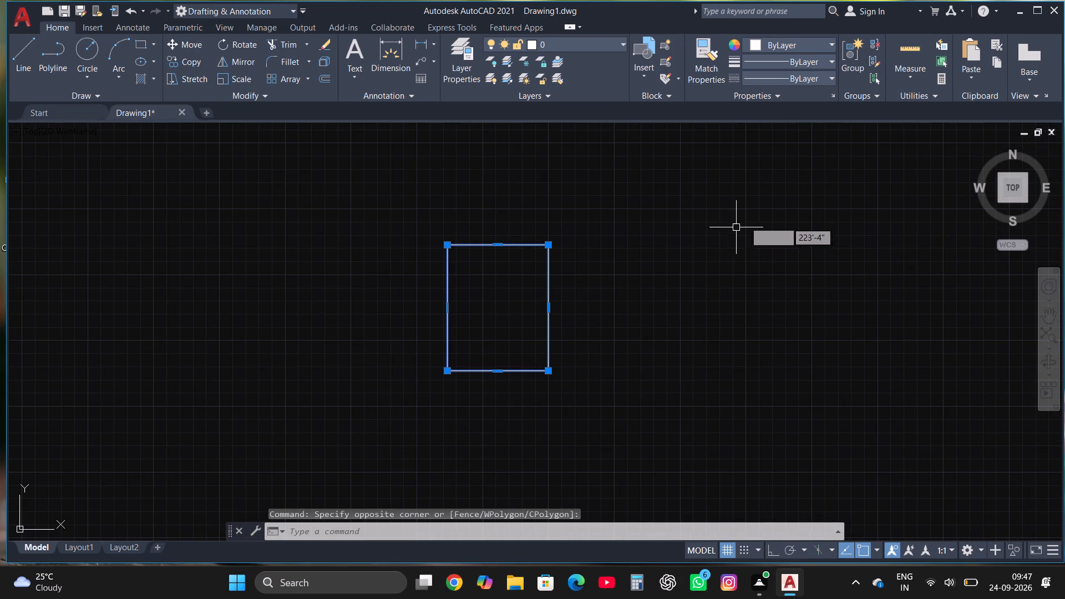
click(326, 77)
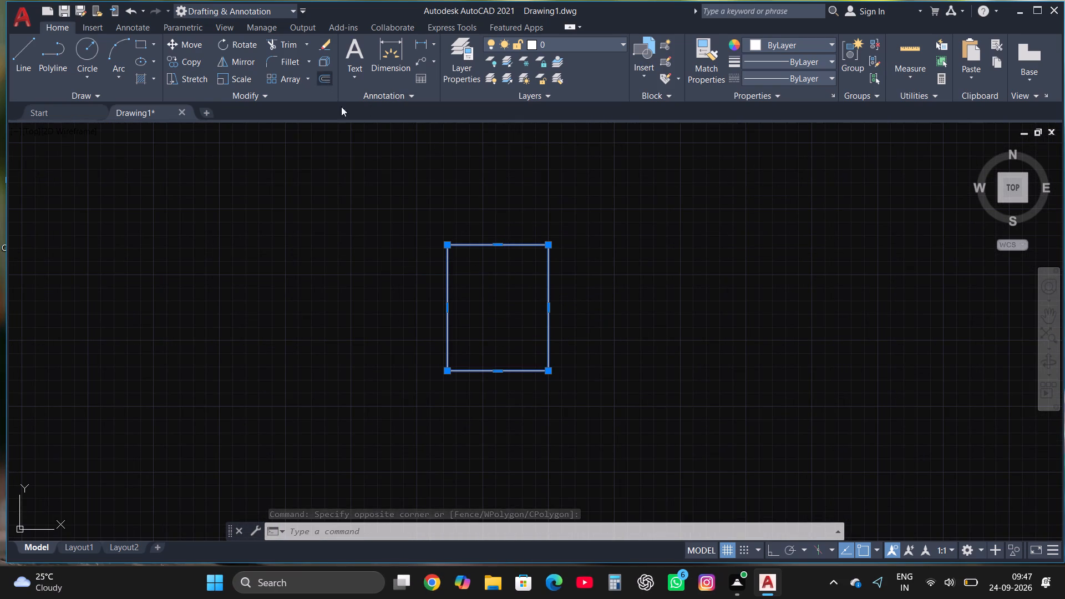
click(481, 246)
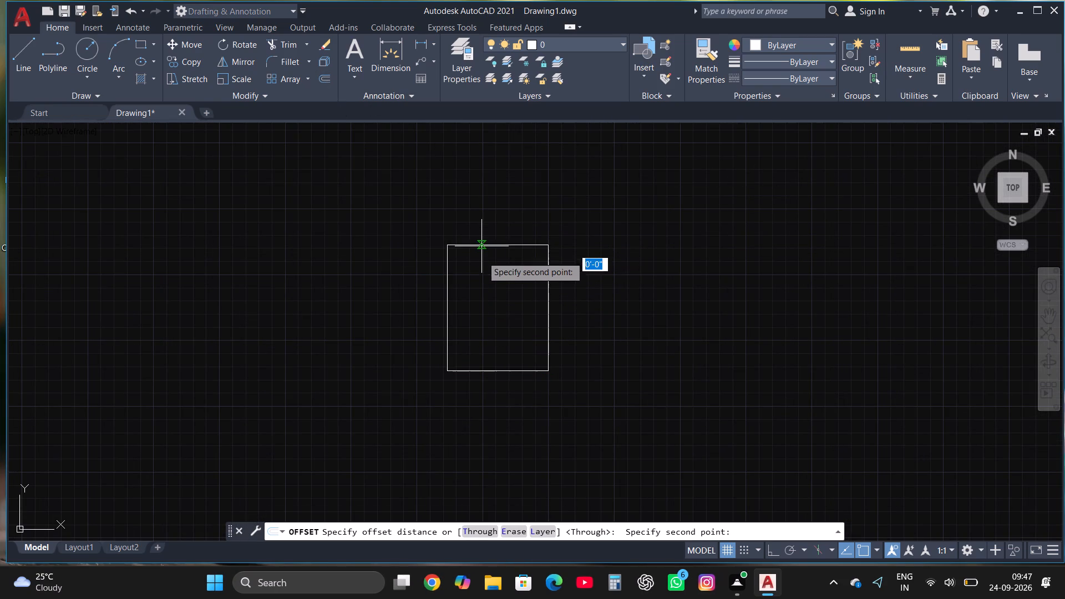
click(483, 262)
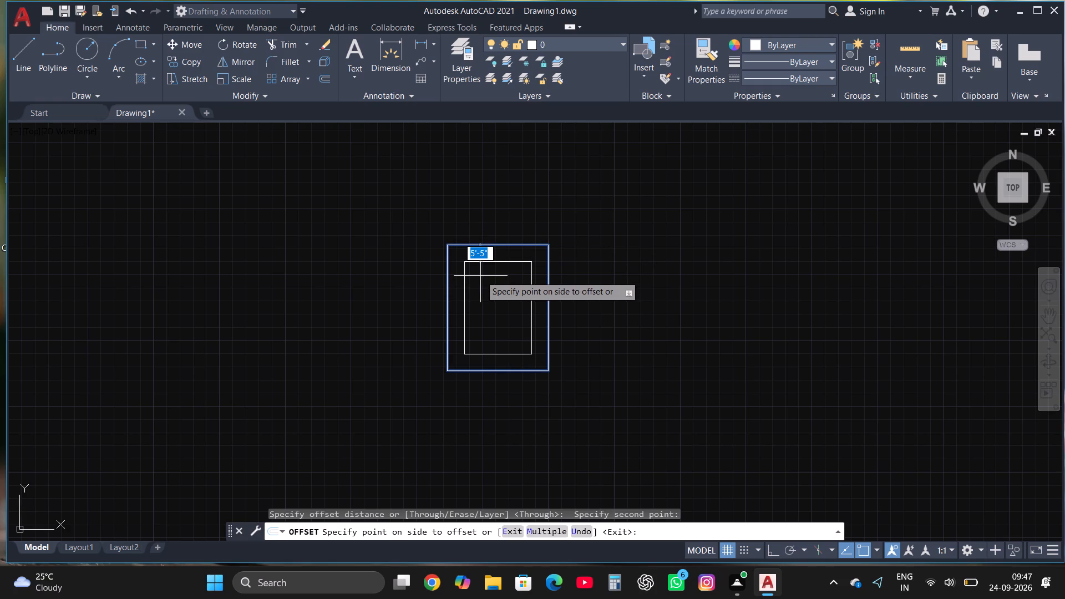
text(9")
key(Return)
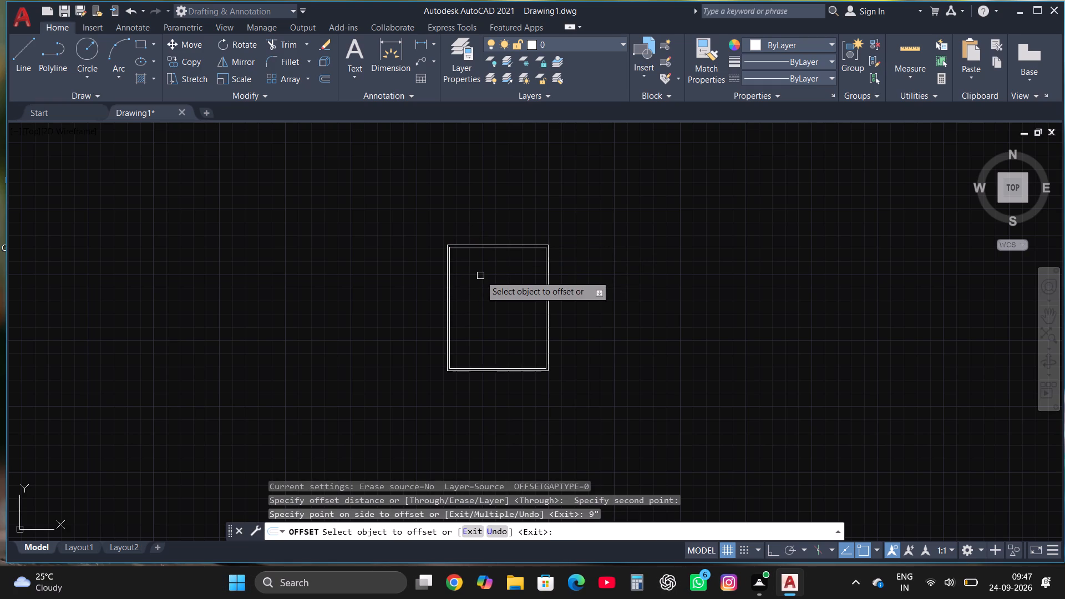
key(Escape)
With Ortho on, draw connected lines from the inner rectangle's upper-left corner: 10' right, 13' down and 10' back left.
scroll(479, 268, up, 1)
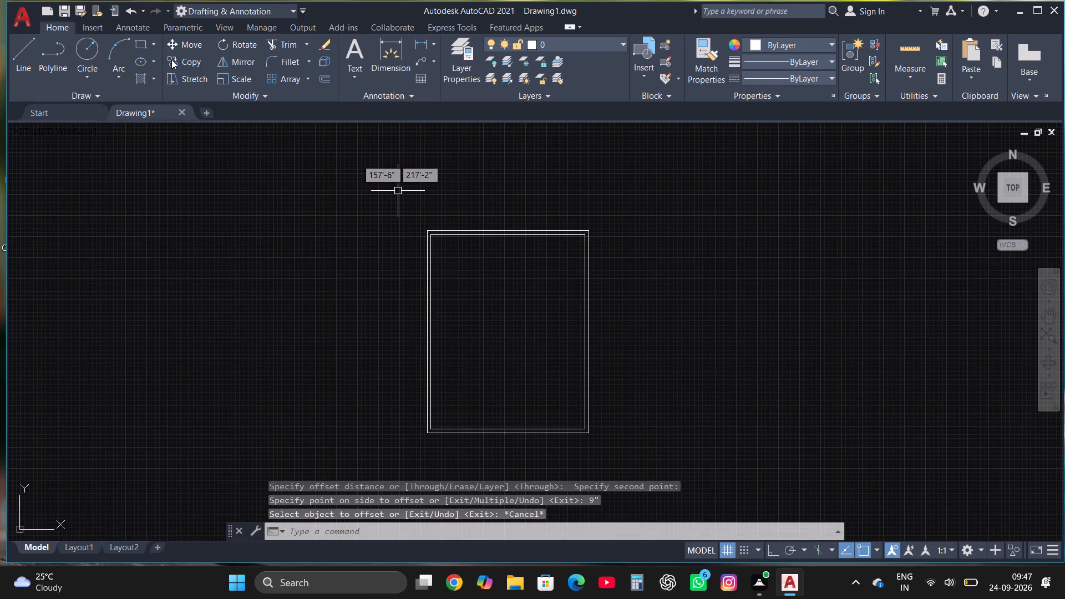
click(18, 52)
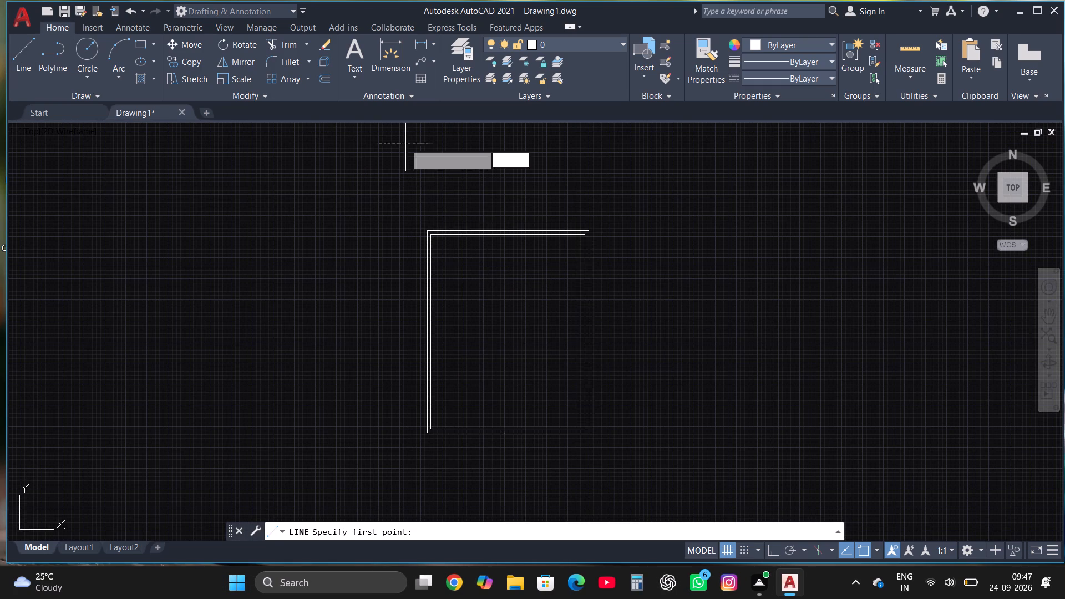
scroll(475, 198, up, 1)
scroll(392, 269, up, 2)
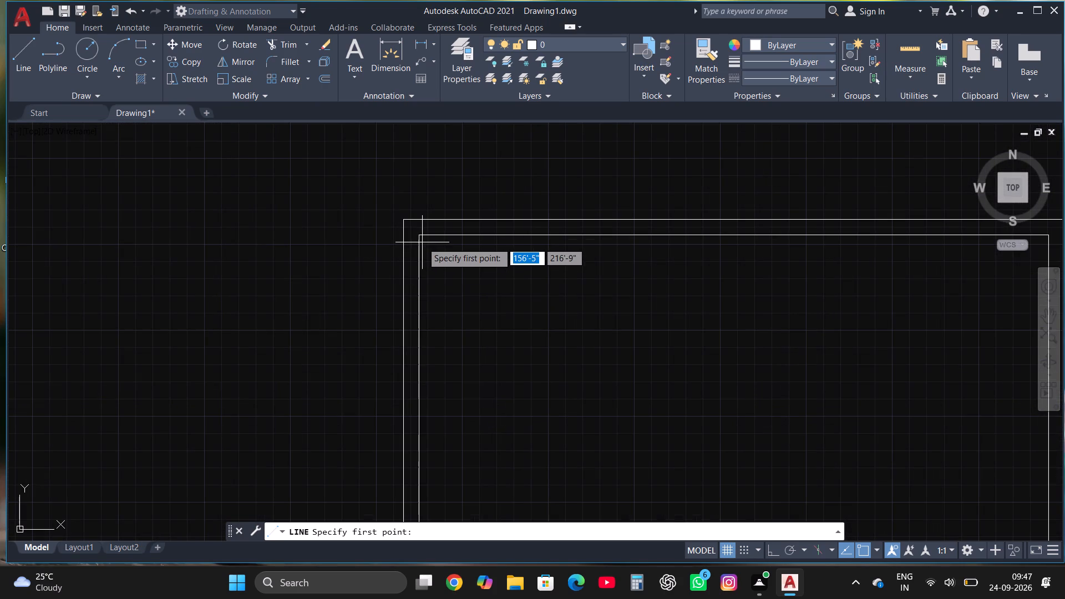
click(419, 236)
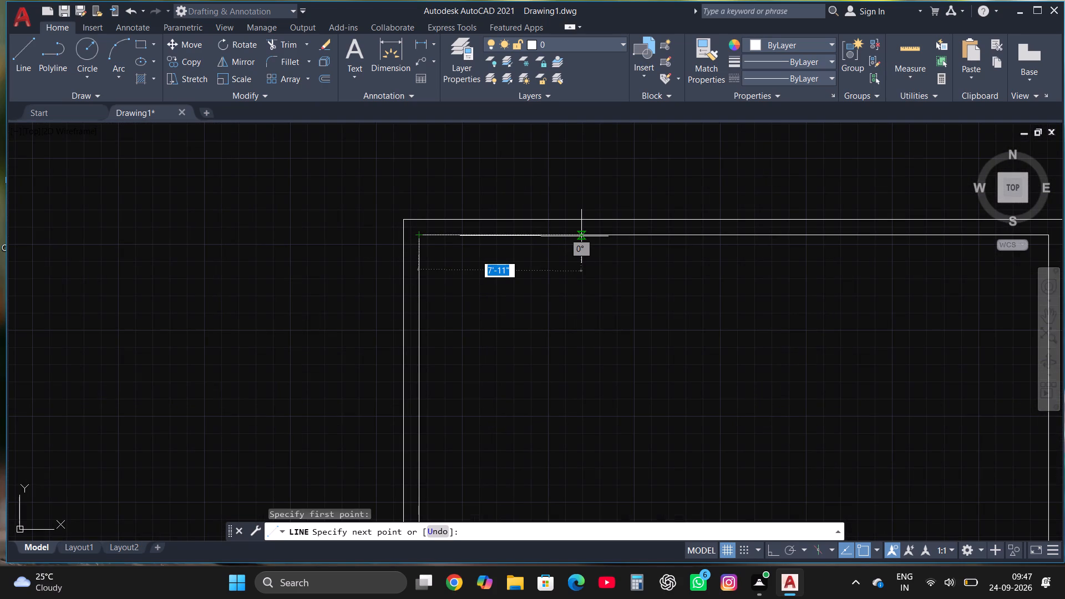
key(F8)
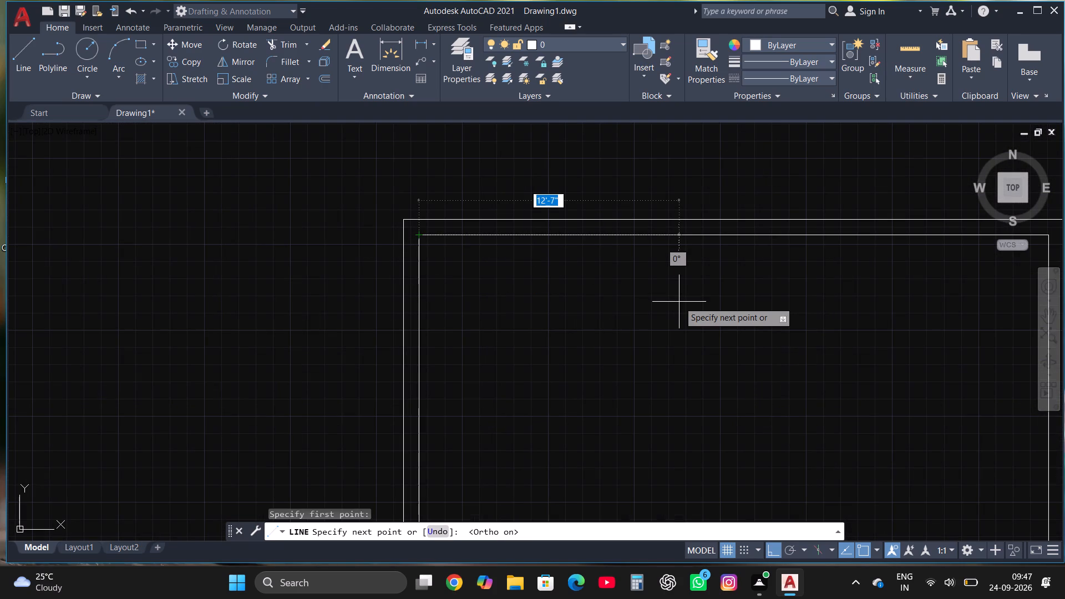
text(10')
key(Return)
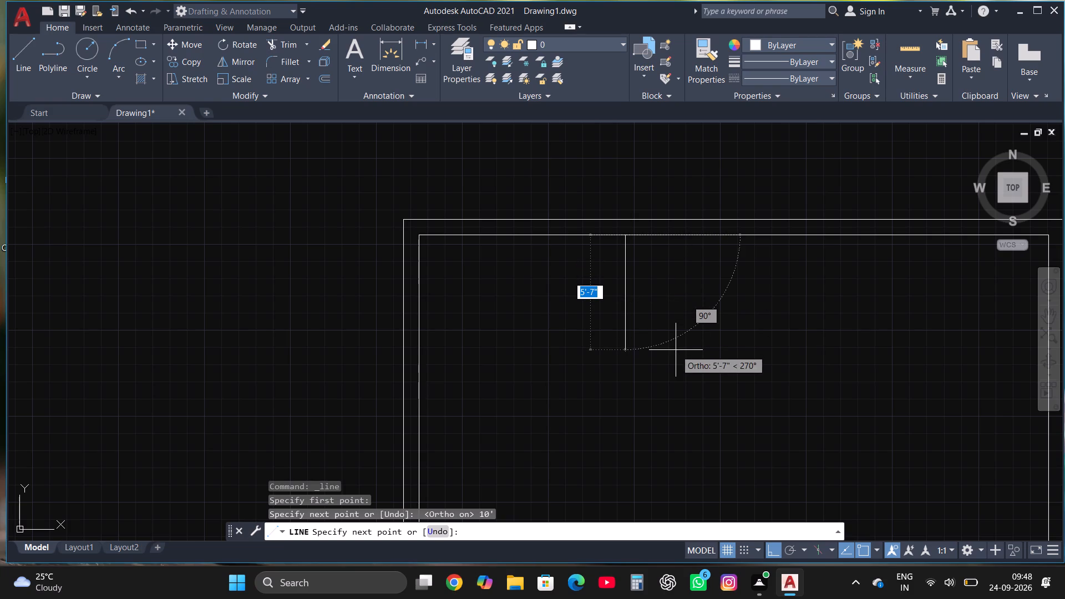
text(13')
key(Return)
scroll(656, 382, down, 2)
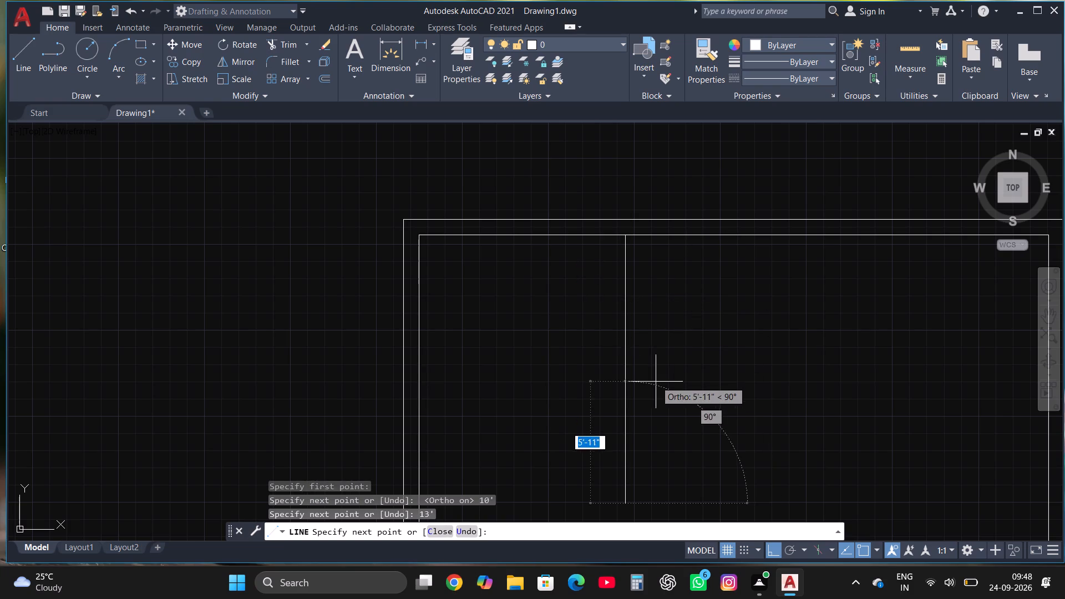
scroll(656, 382, down, 1)
scroll(604, 422, up, 4)
text(10')
key(Return)
key(Escape)
Offset the 13' vertical and lower 10' horizontal room lines outward by 4.5" to form the partition walls.
scroll(604, 422, down, 2)
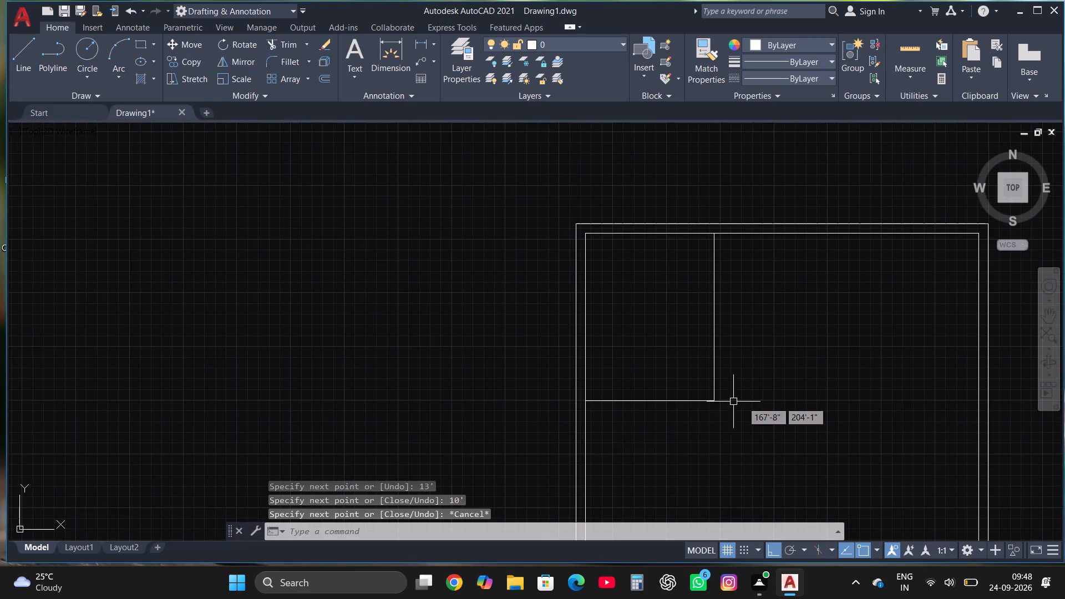
click(749, 398)
click(690, 338)
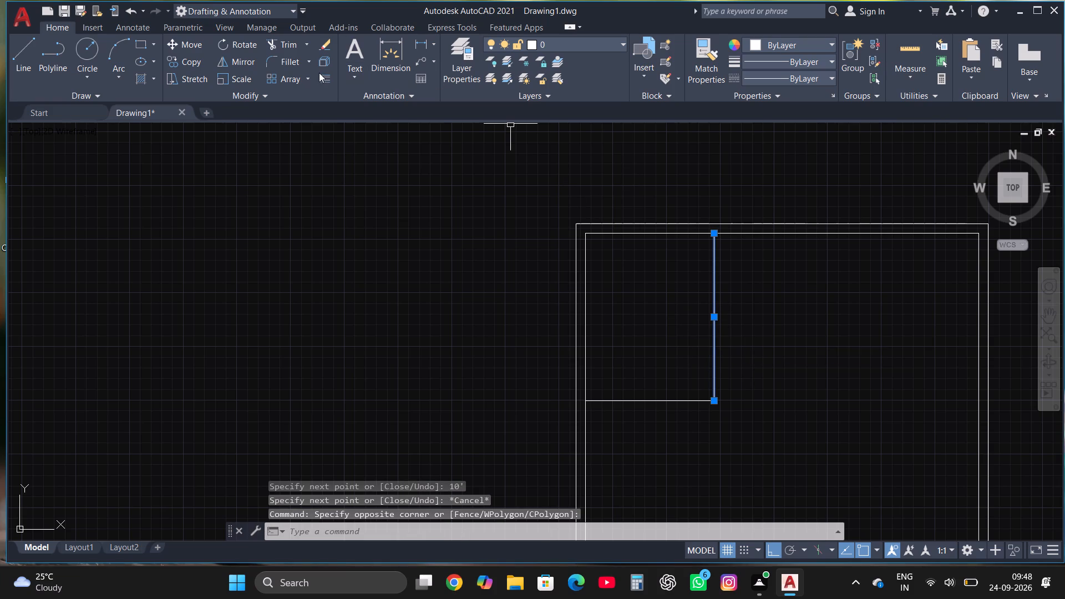
click(320, 73)
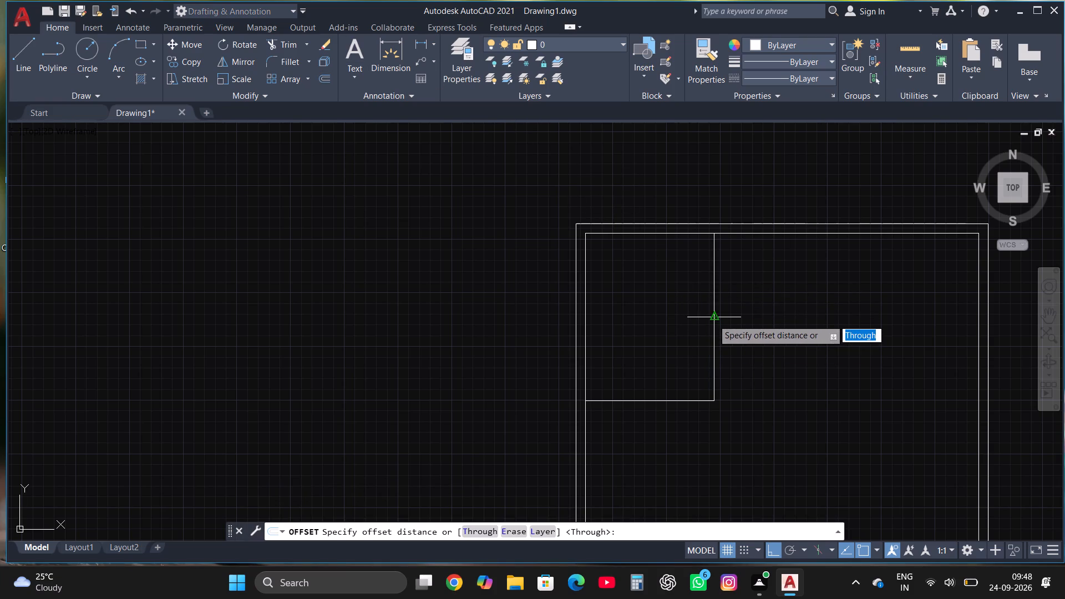
click(713, 319)
click(736, 325)
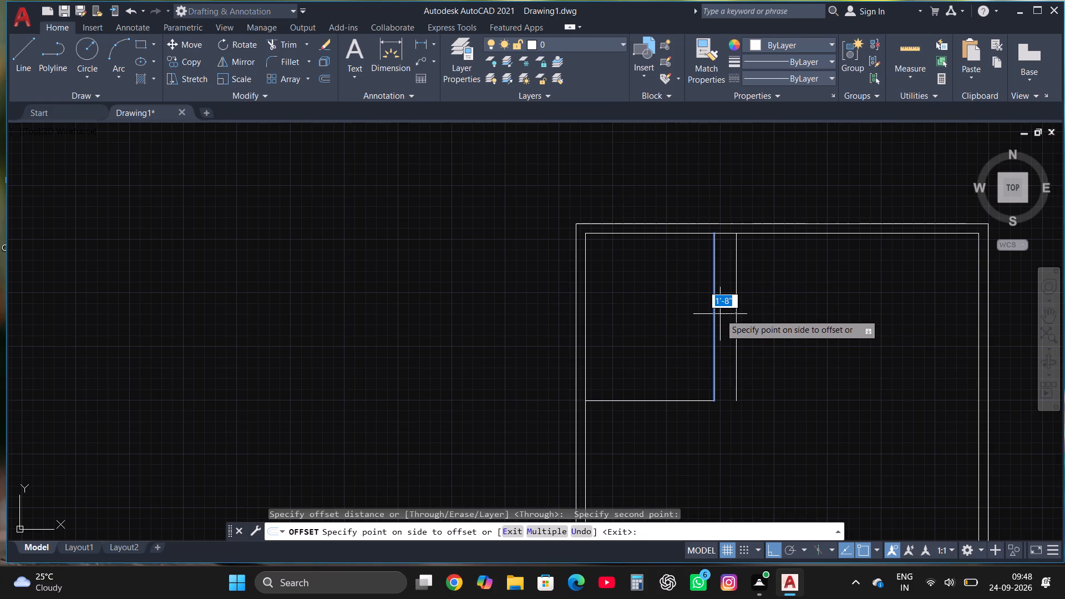
text(4.5")
key(Return)
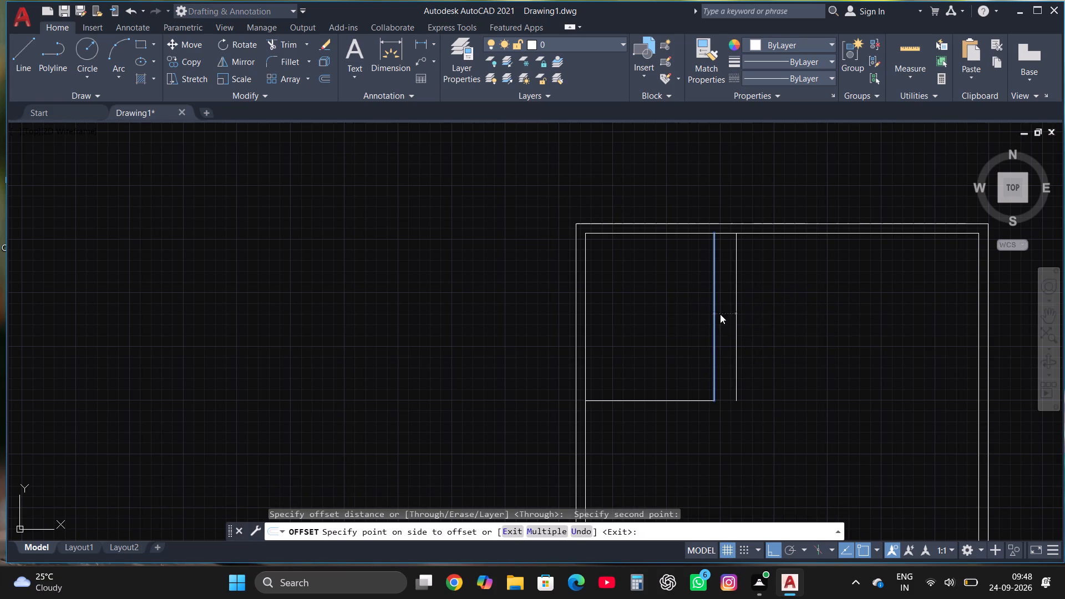
click(684, 402)
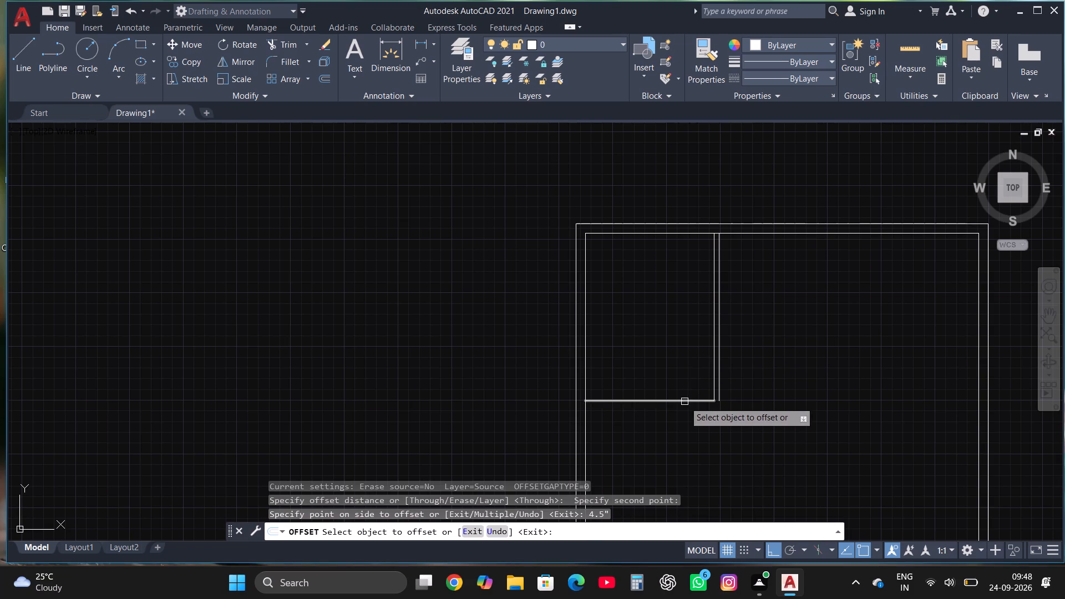
text(4.5")
key(Return)
key(Escape)
Fillet the two outer partition lines so they meet at the room's lower-right corner.
scroll(408, 200, down, 3)
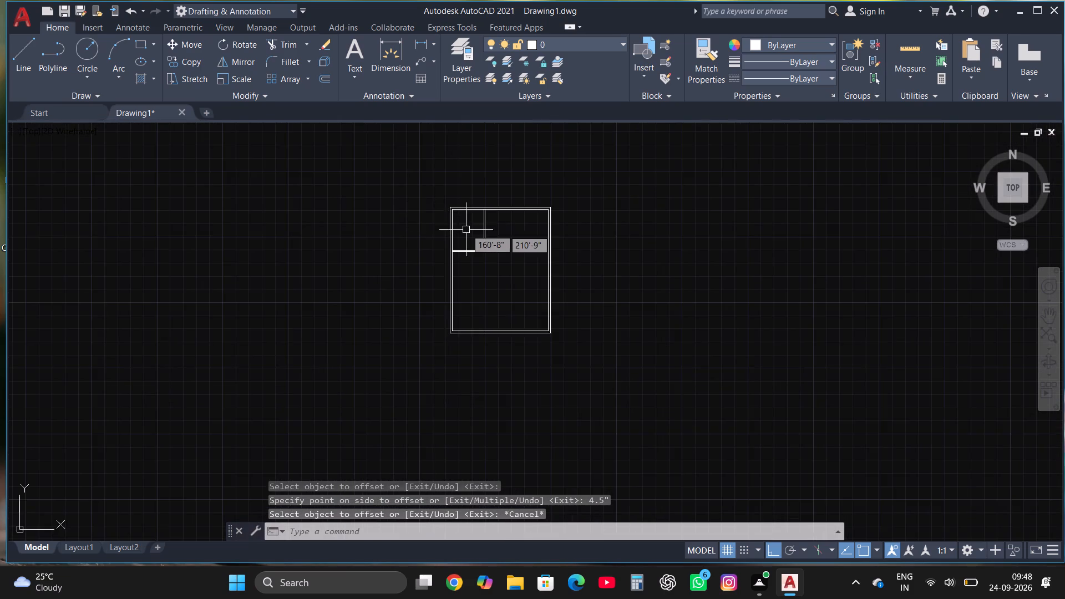
scroll(466, 229, up, 3)
scroll(530, 317, up, 2)
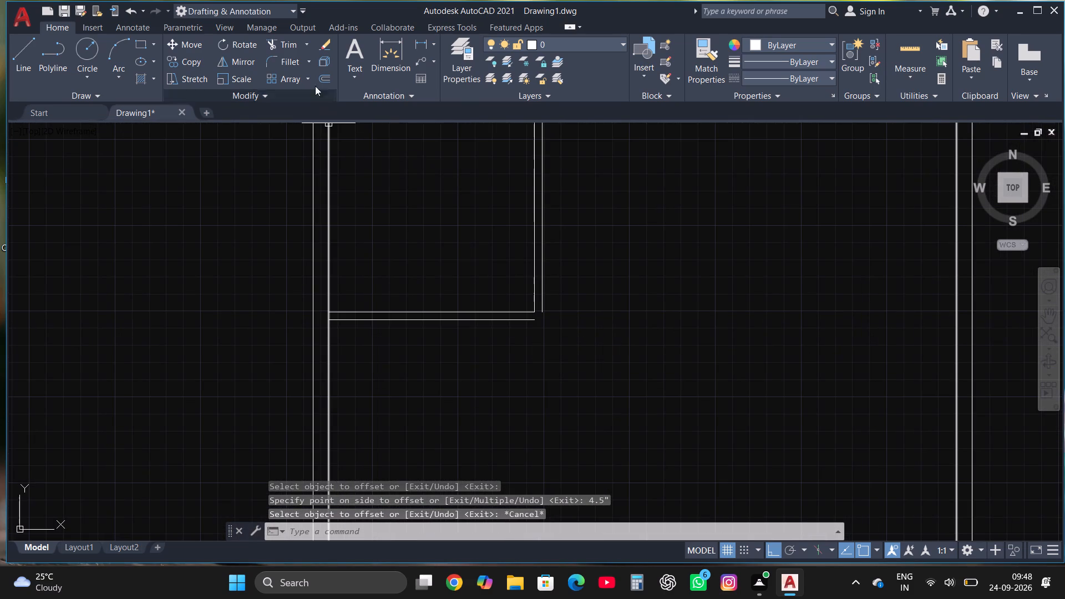
click(292, 57)
click(453, 322)
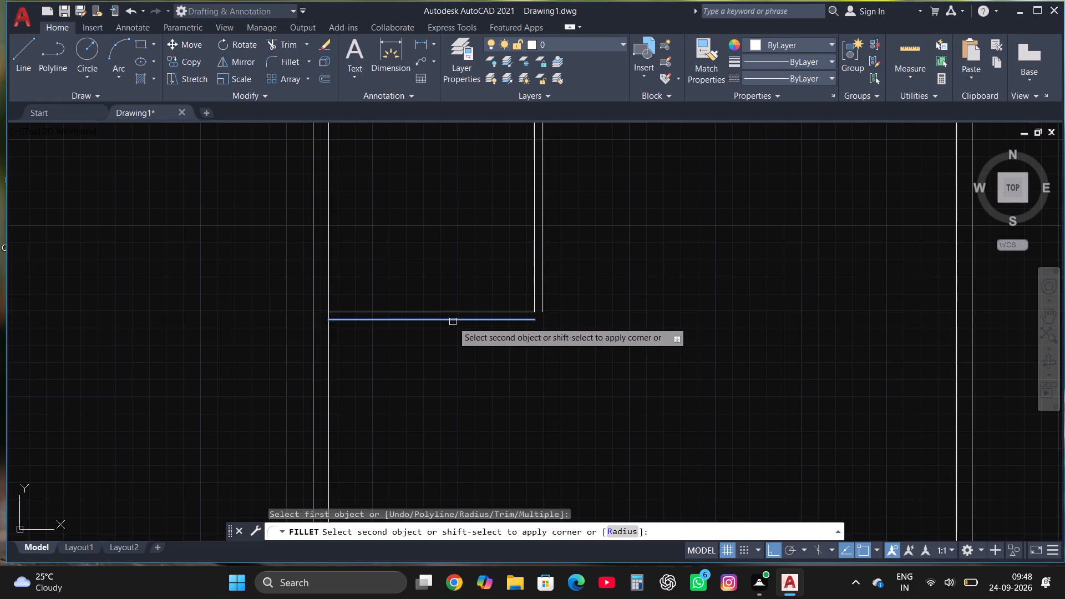
click(546, 297)
click(542, 292)
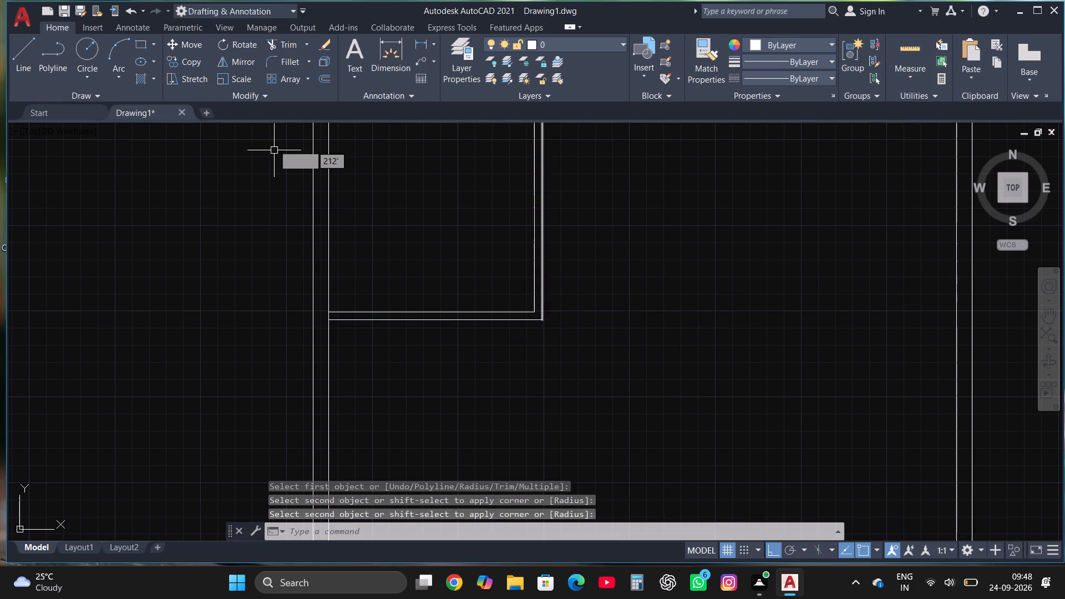
Draw connected lines from the partition's outer face at the top wall: 4'6" right, 8' down and 4'6" back left.
scroll(230, 355, down, 4)
scroll(245, 328, up, 1)
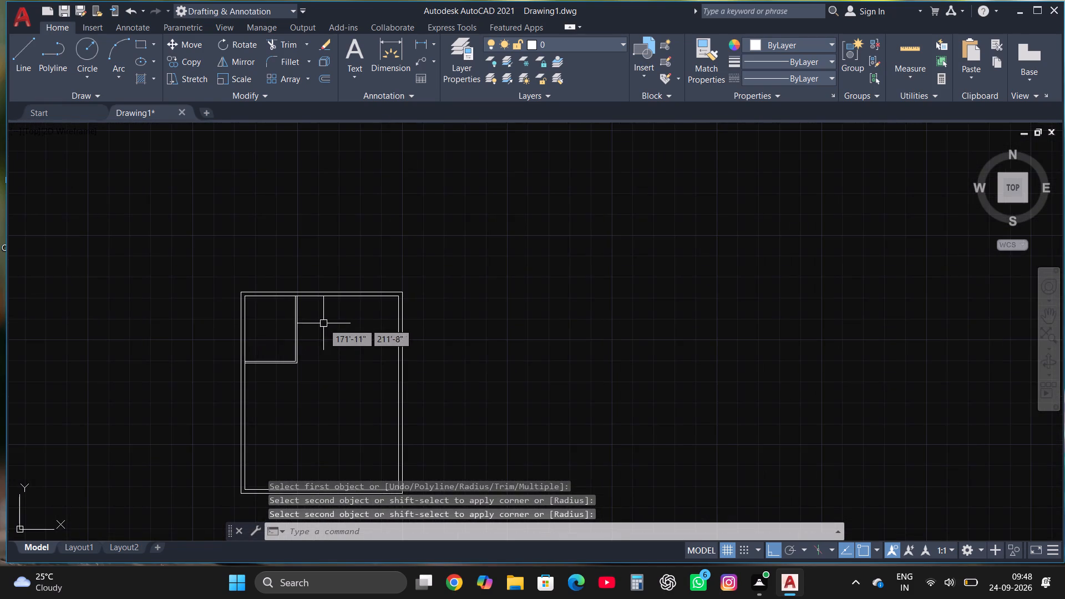
scroll(323, 323, up, 1)
key(Escape)
click(19, 46)
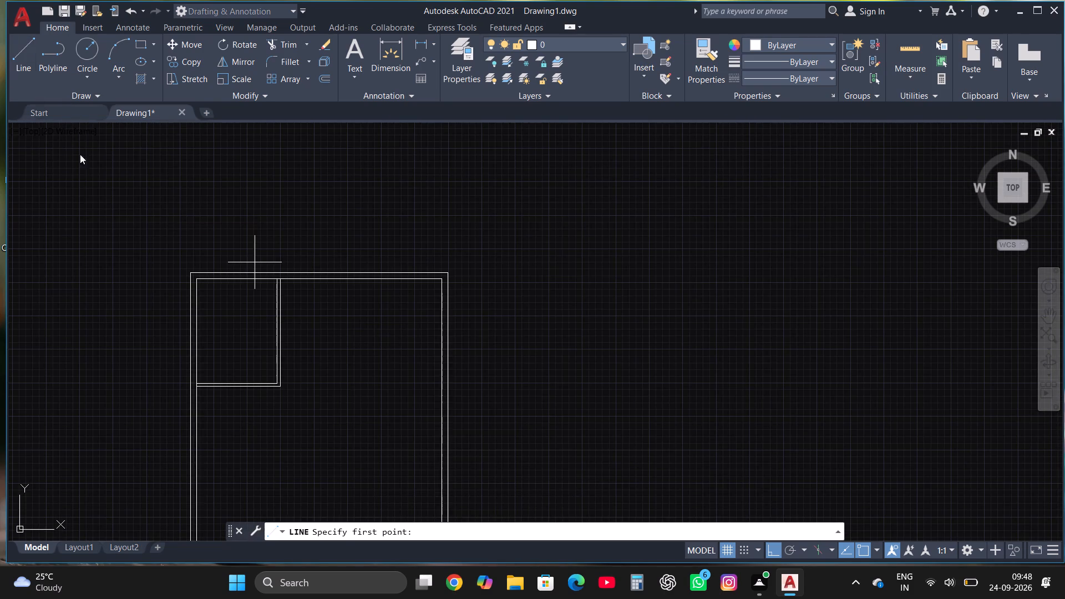
scroll(272, 290, up, 3)
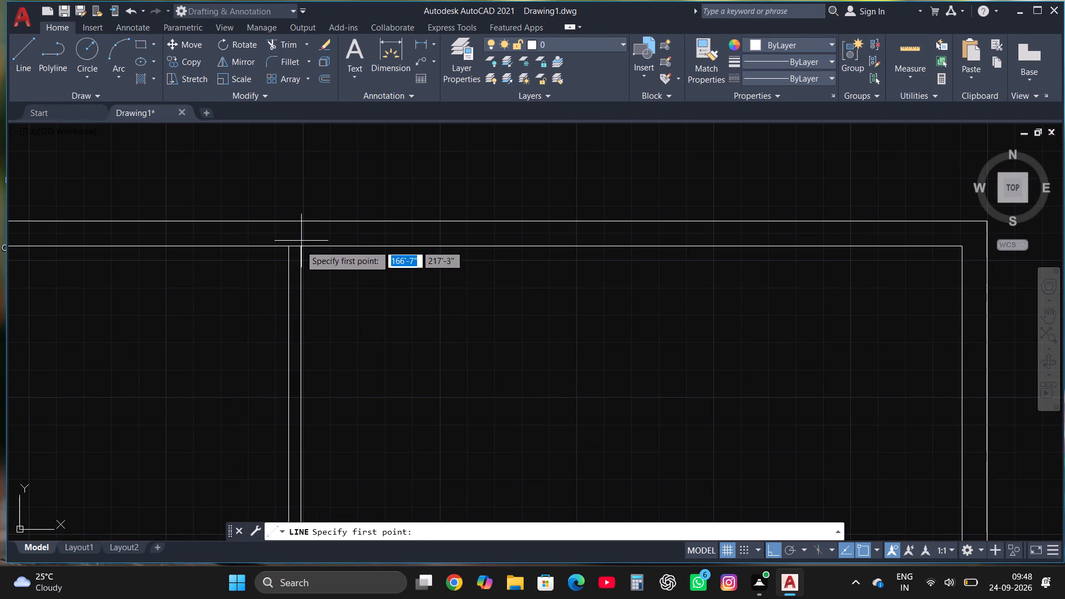
click(300, 247)
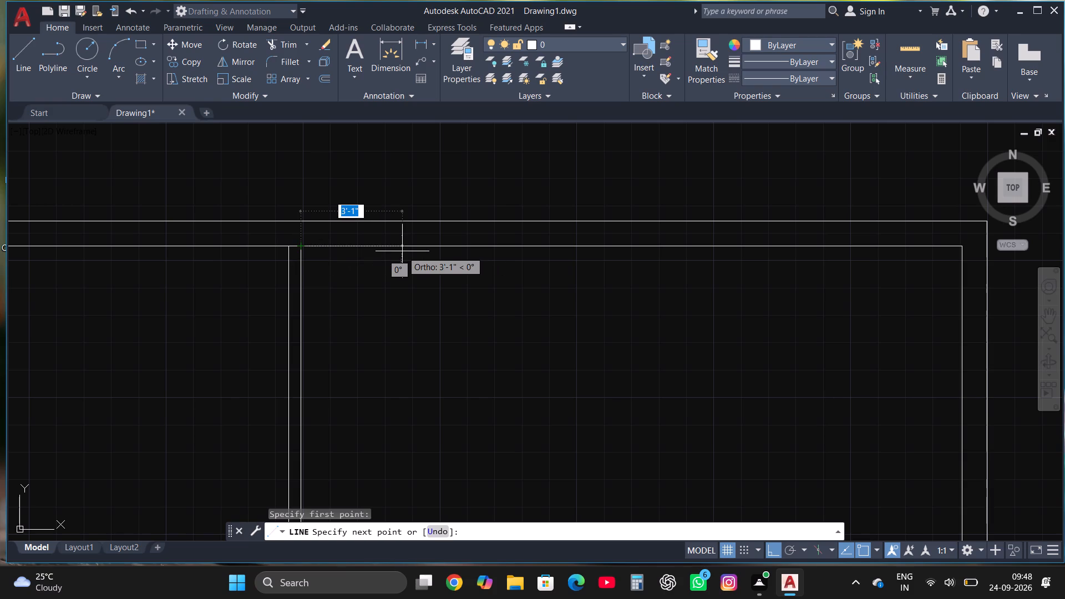
text(4'6")
key(Return)
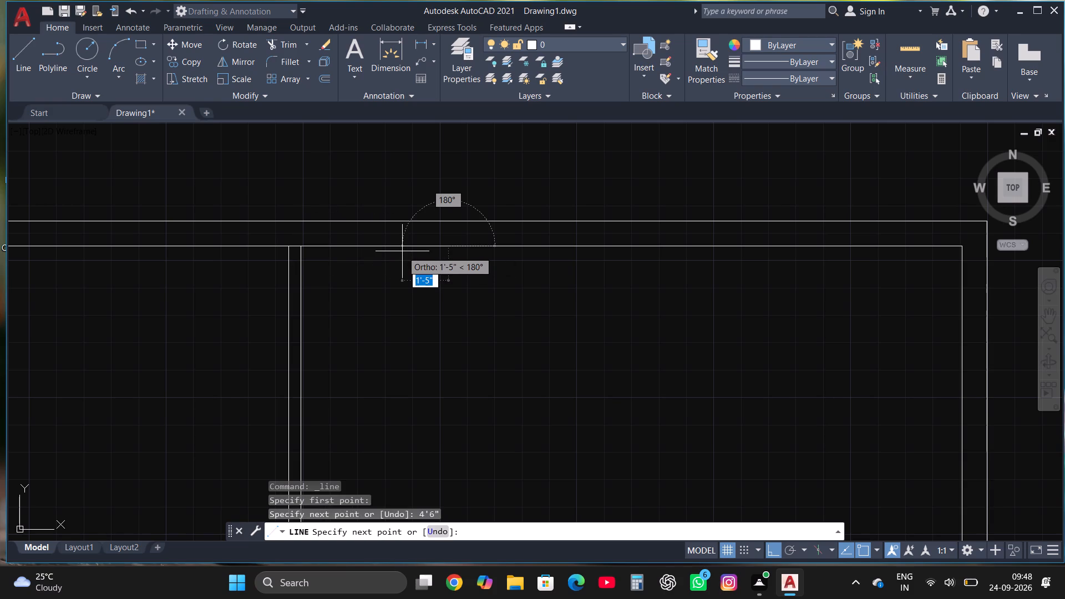
text(8')
key(Return)
scroll(428, 396, down, 1)
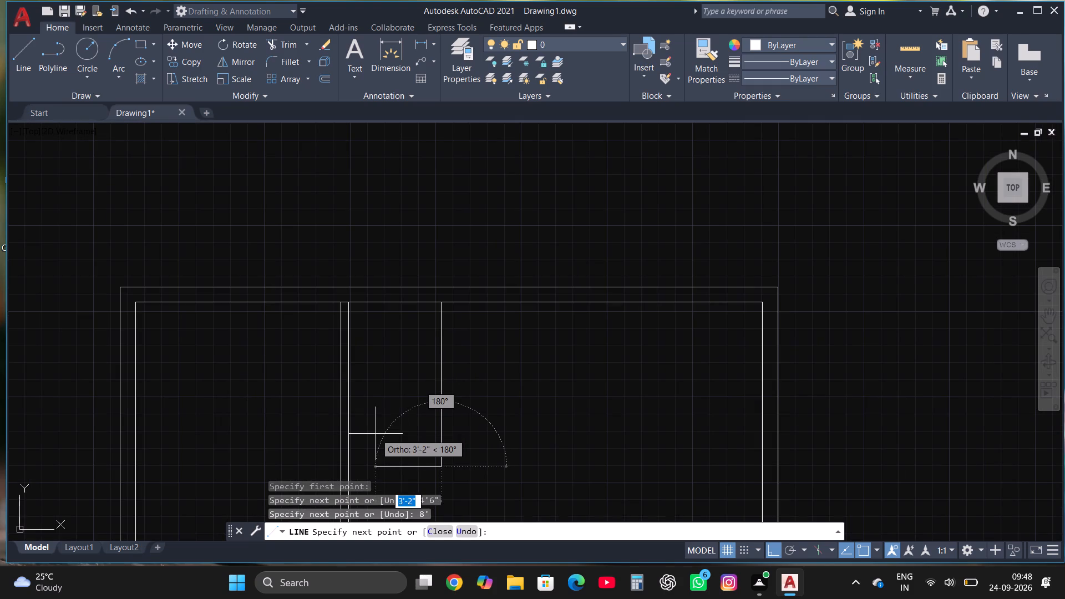
text(4'6")
key(Return)
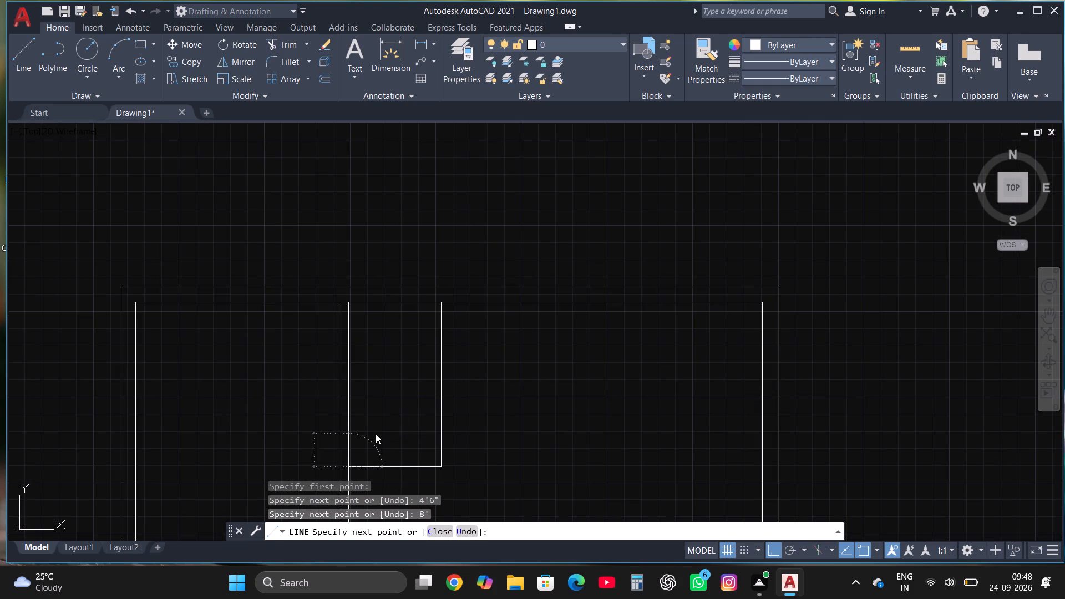
key(Escape)
Offset the small room's 8' vertical line and 4'6" bottom line outward by 4.5" to form its partition walls.
scroll(418, 412, down, 3)
scroll(428, 437, up, 2)
click(428, 440)
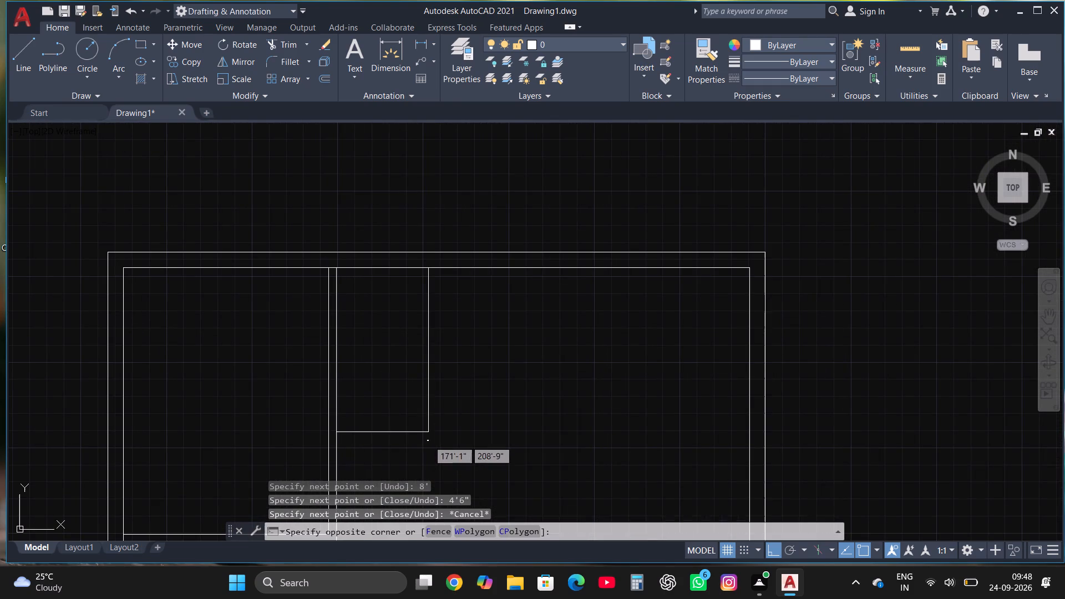
click(405, 400)
click(327, 85)
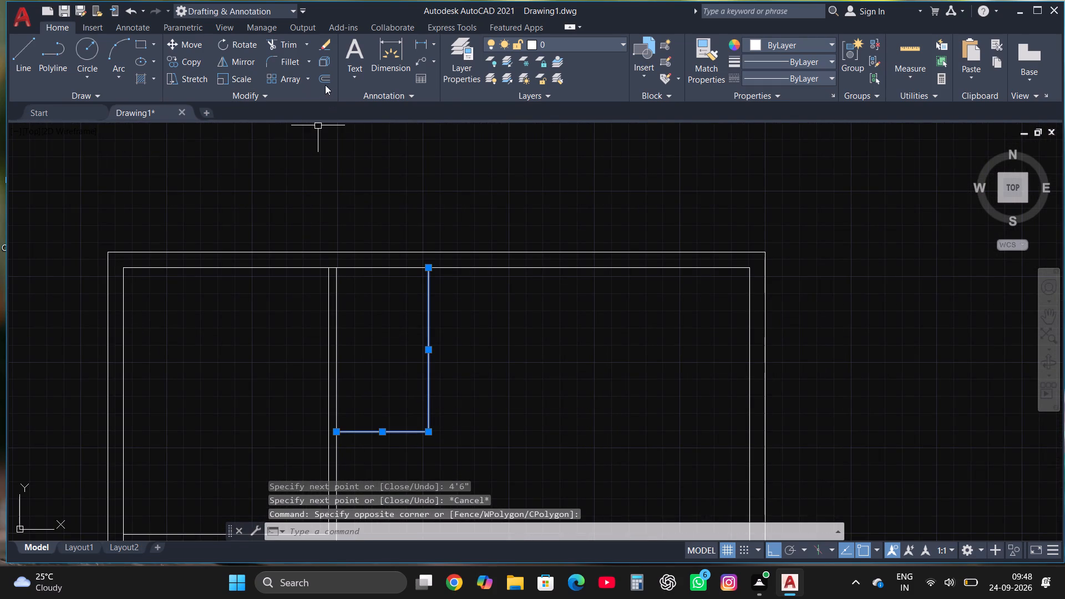
click(429, 367)
click(434, 367)
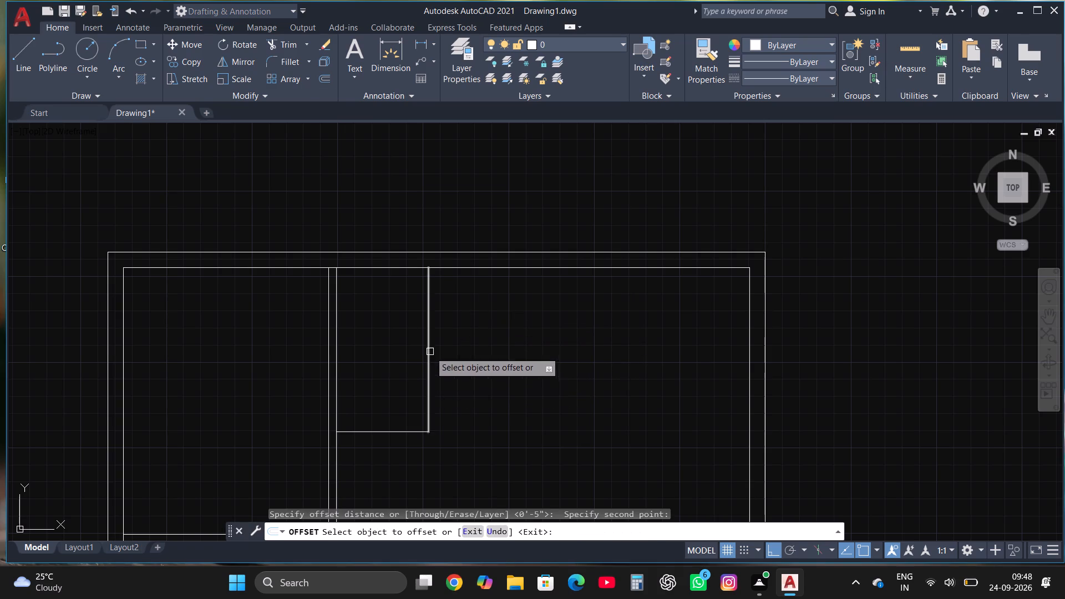
click(430, 352)
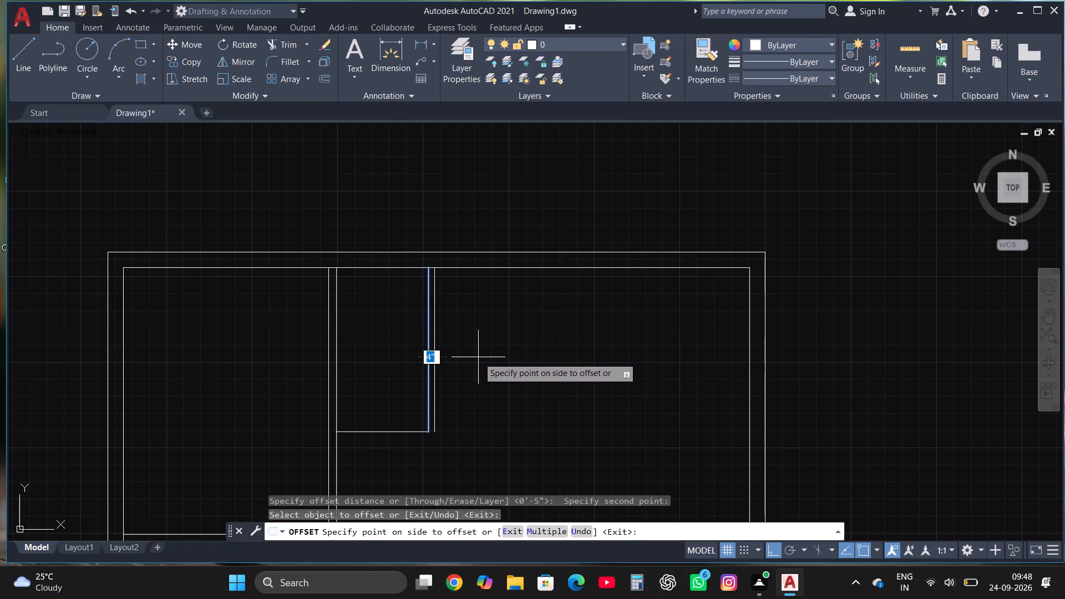
text(4.5")
key(Return)
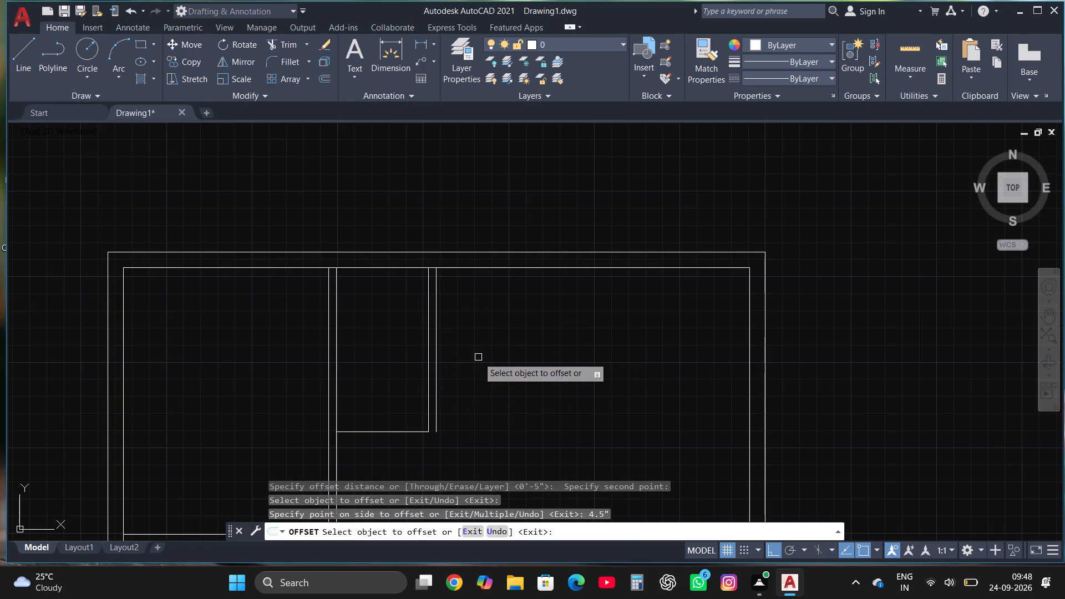
click(392, 434)
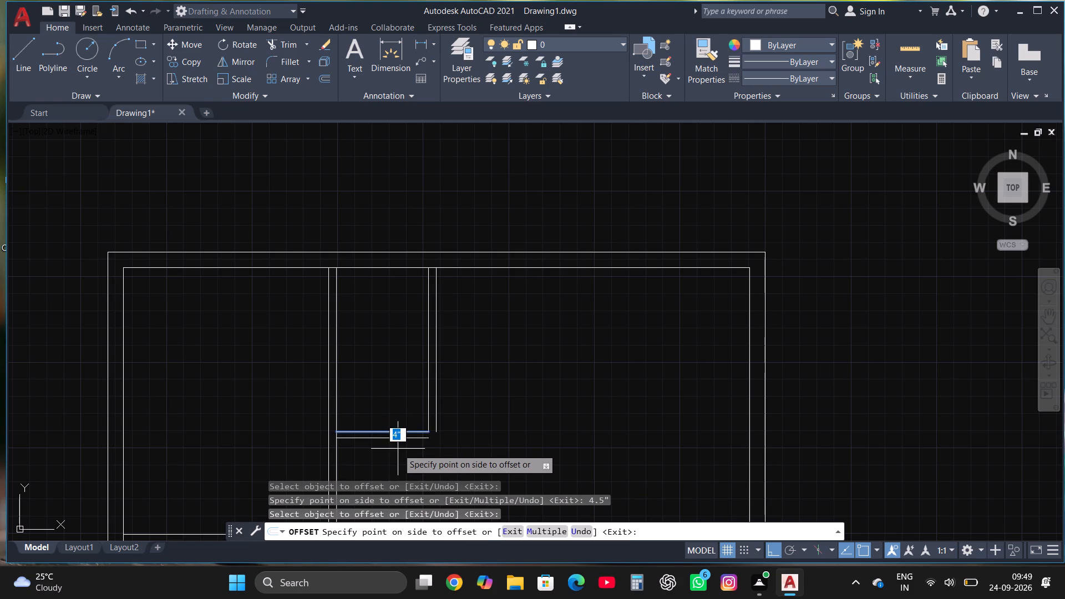
text(4.5")
key(Return)
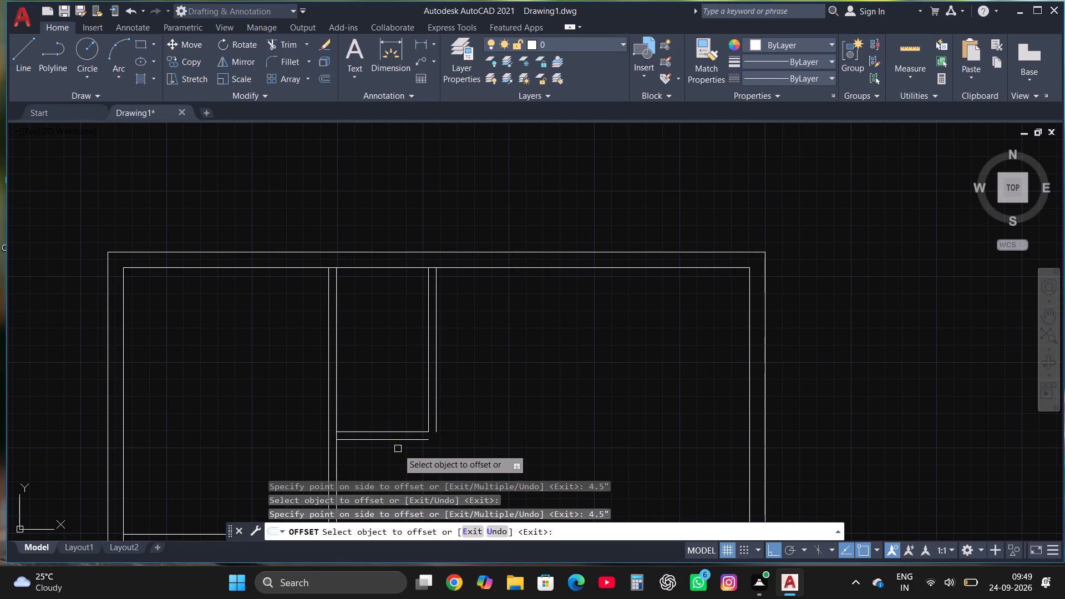
key(Escape)
Fillet the small room's two outer partition lines so they meet at its lower-right corner.
click(291, 63)
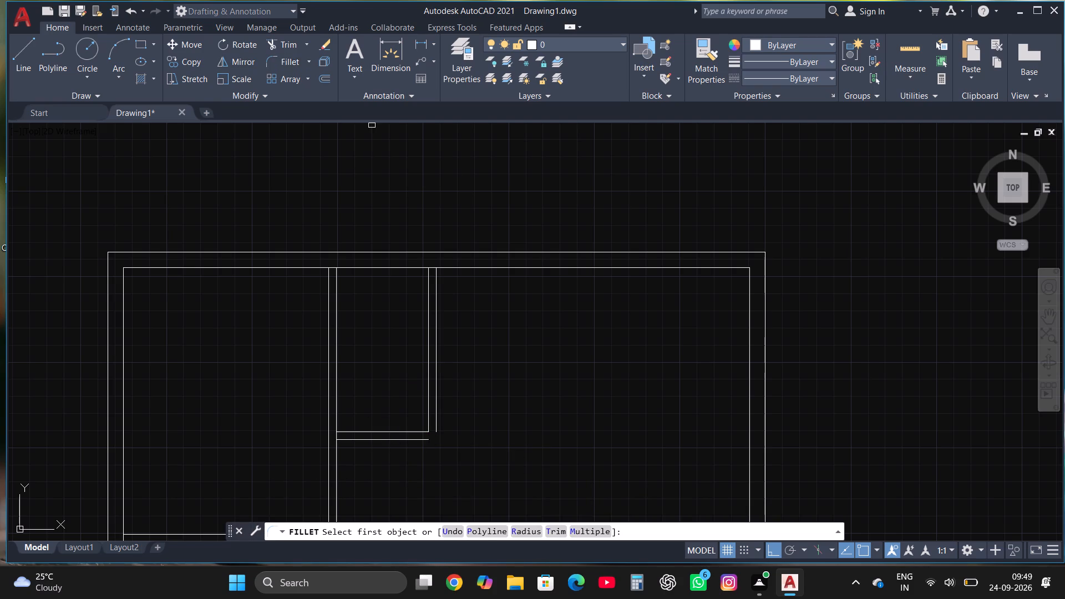
click(437, 409)
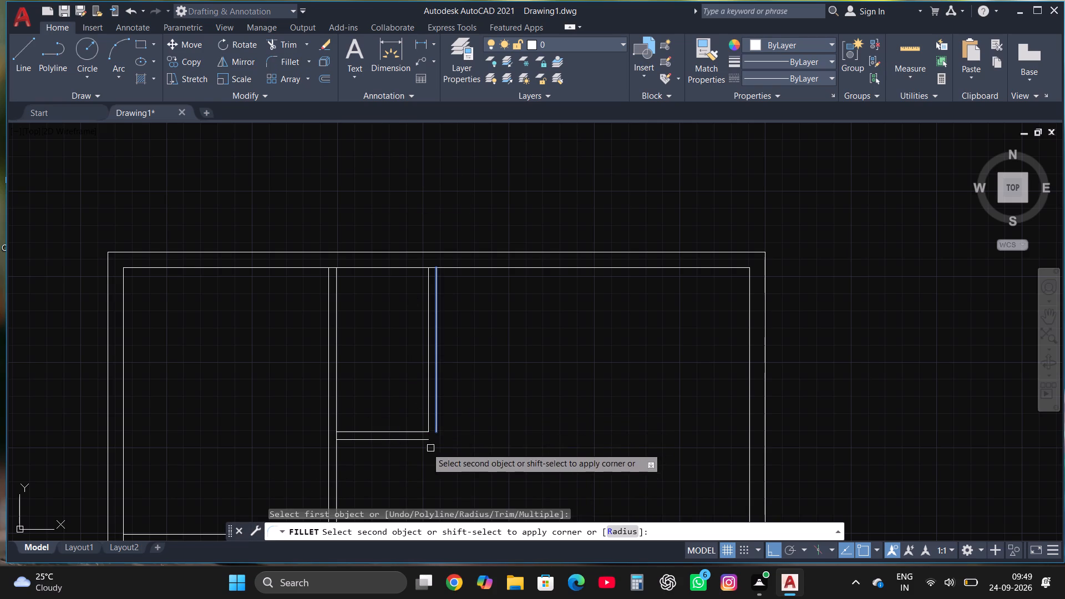
click(414, 440)
key(Escape)
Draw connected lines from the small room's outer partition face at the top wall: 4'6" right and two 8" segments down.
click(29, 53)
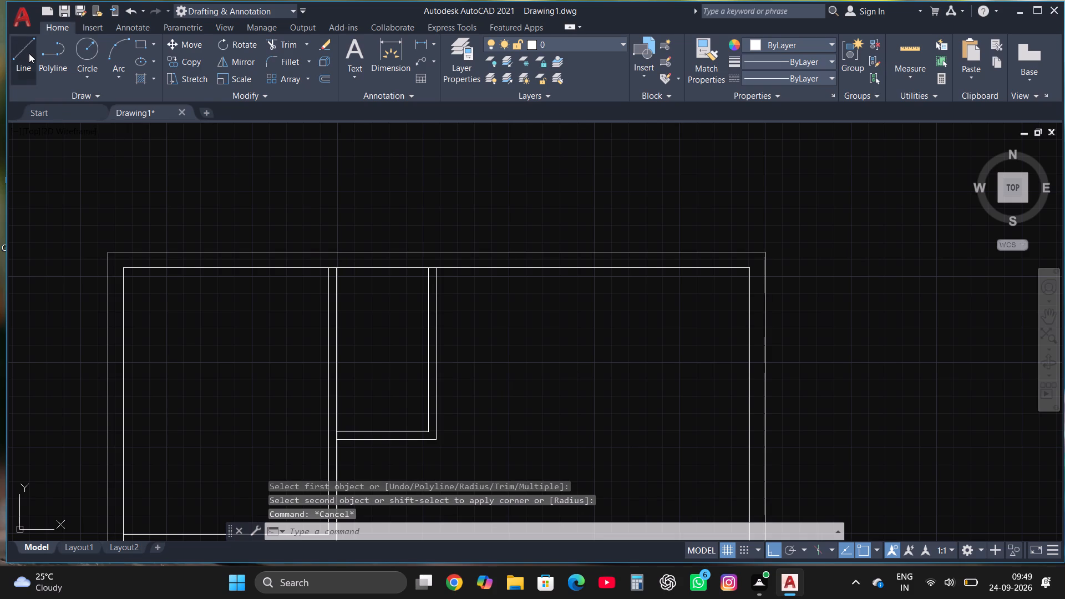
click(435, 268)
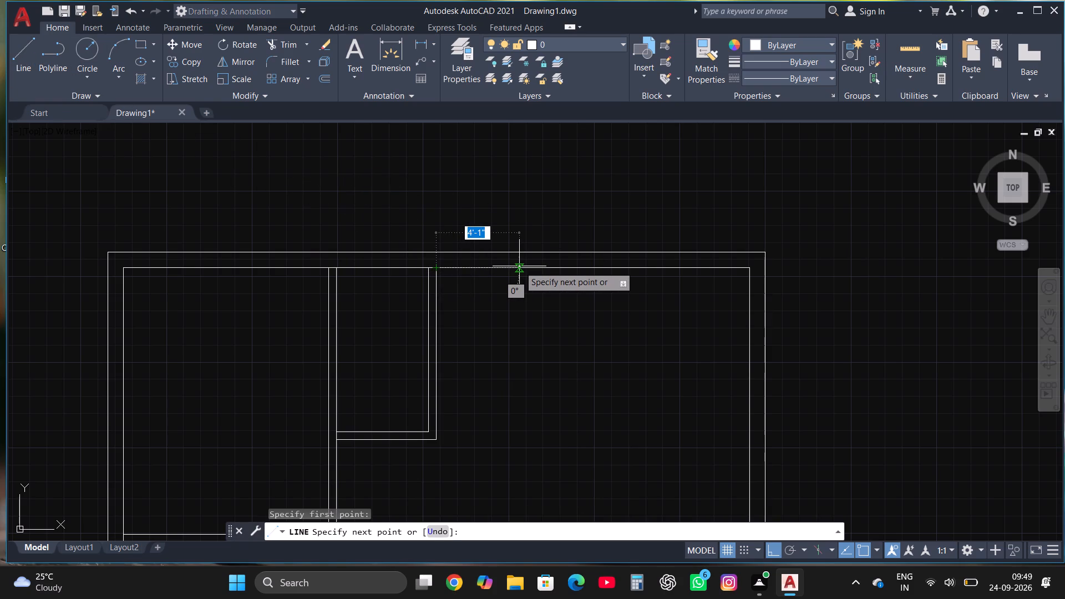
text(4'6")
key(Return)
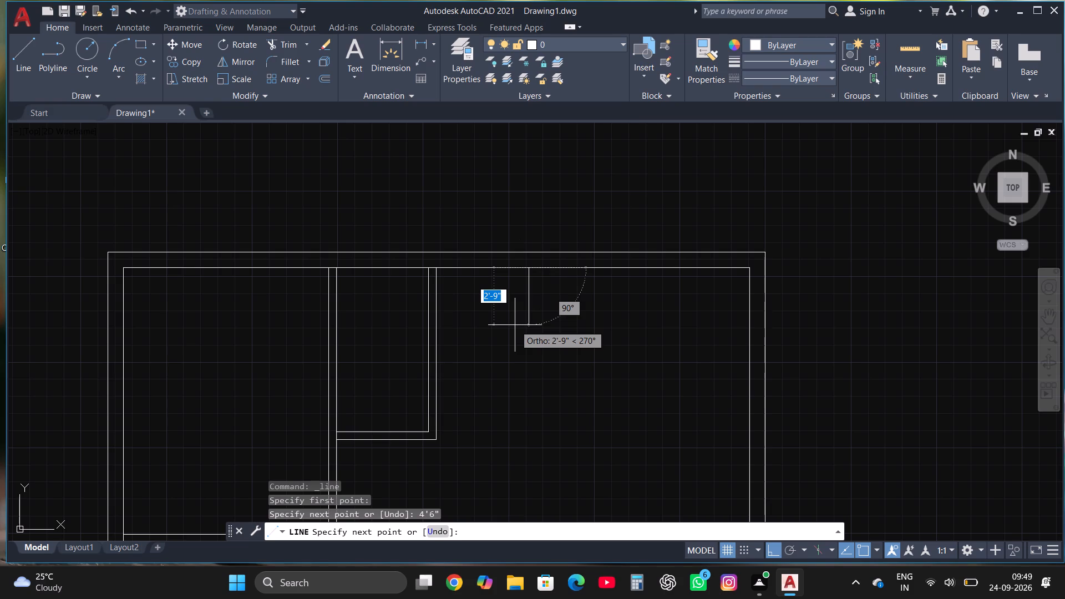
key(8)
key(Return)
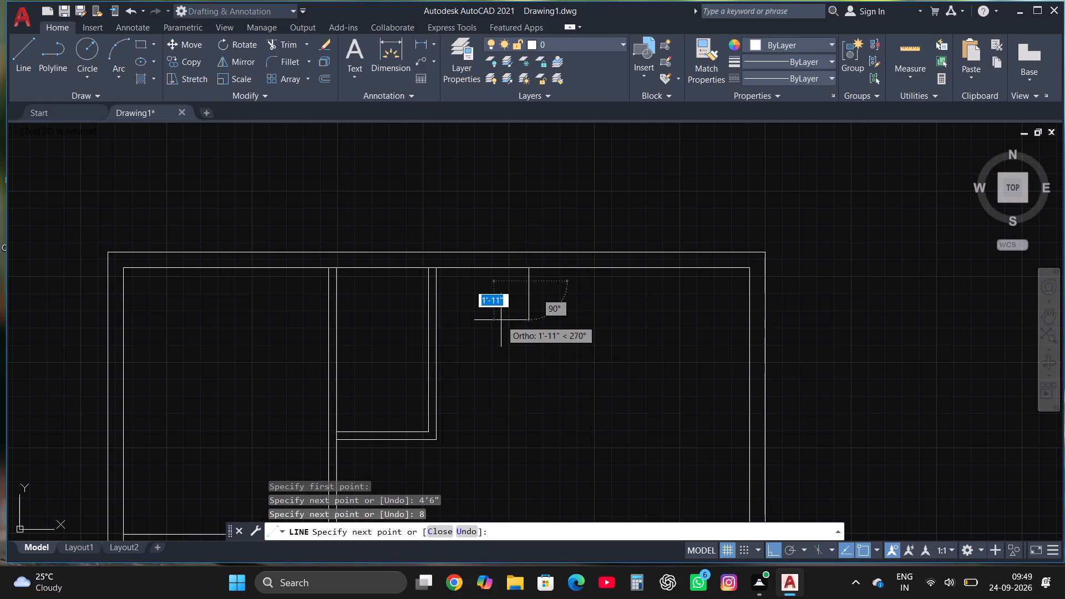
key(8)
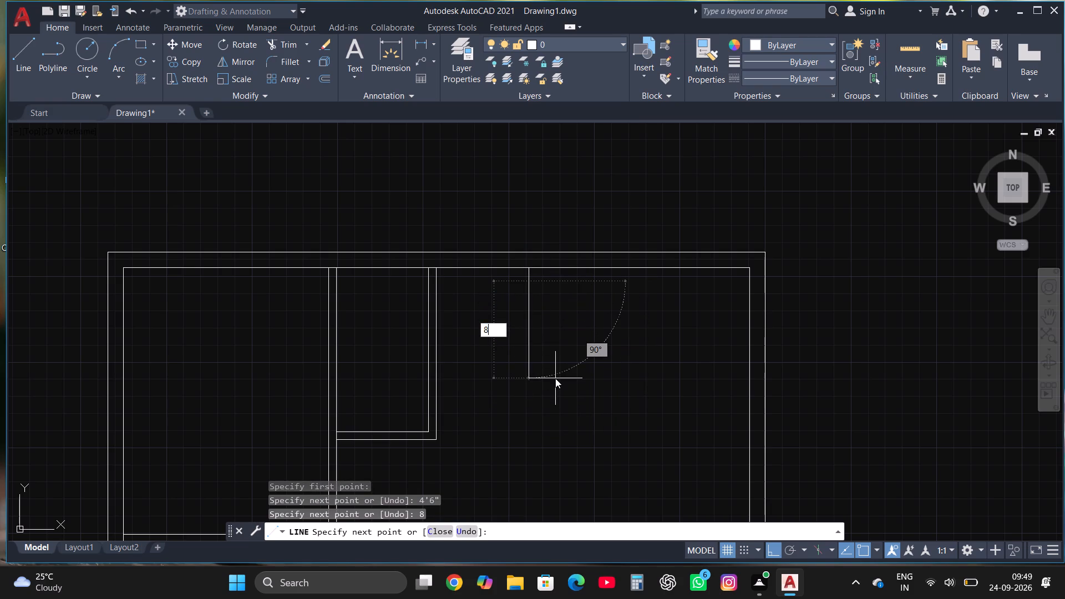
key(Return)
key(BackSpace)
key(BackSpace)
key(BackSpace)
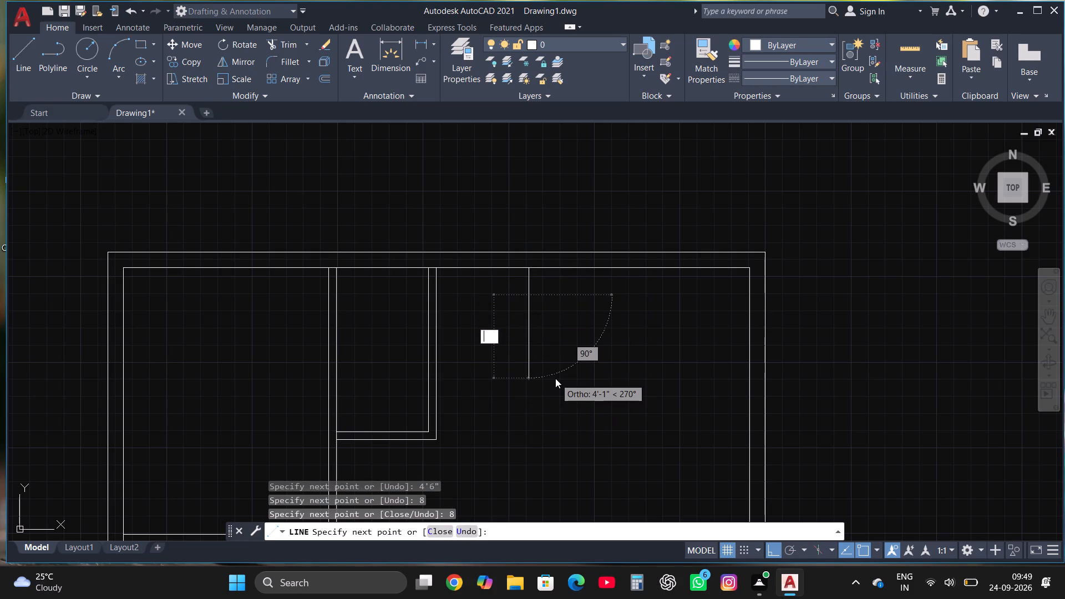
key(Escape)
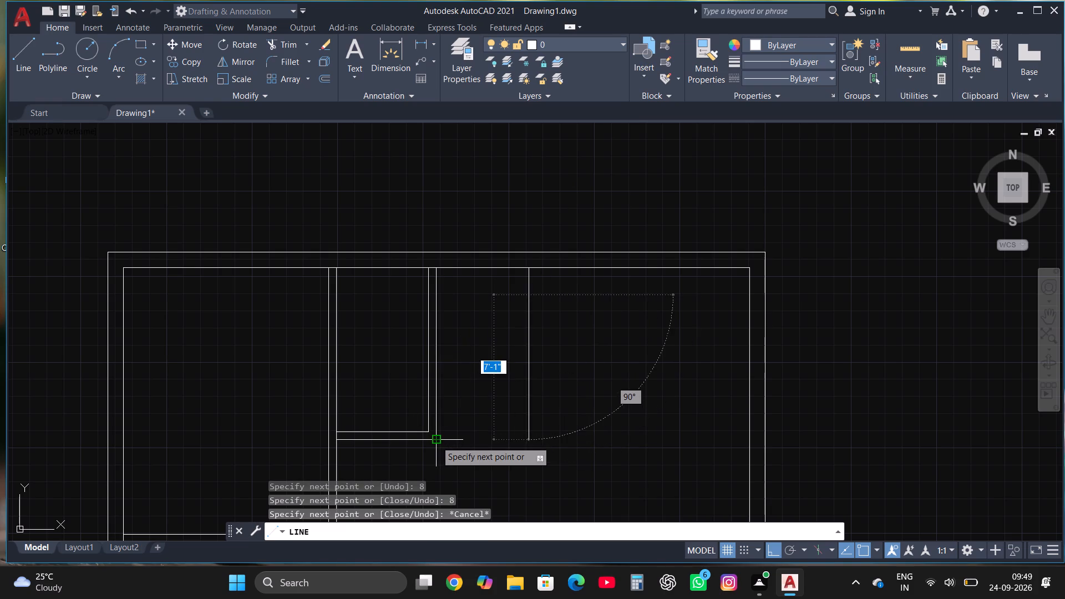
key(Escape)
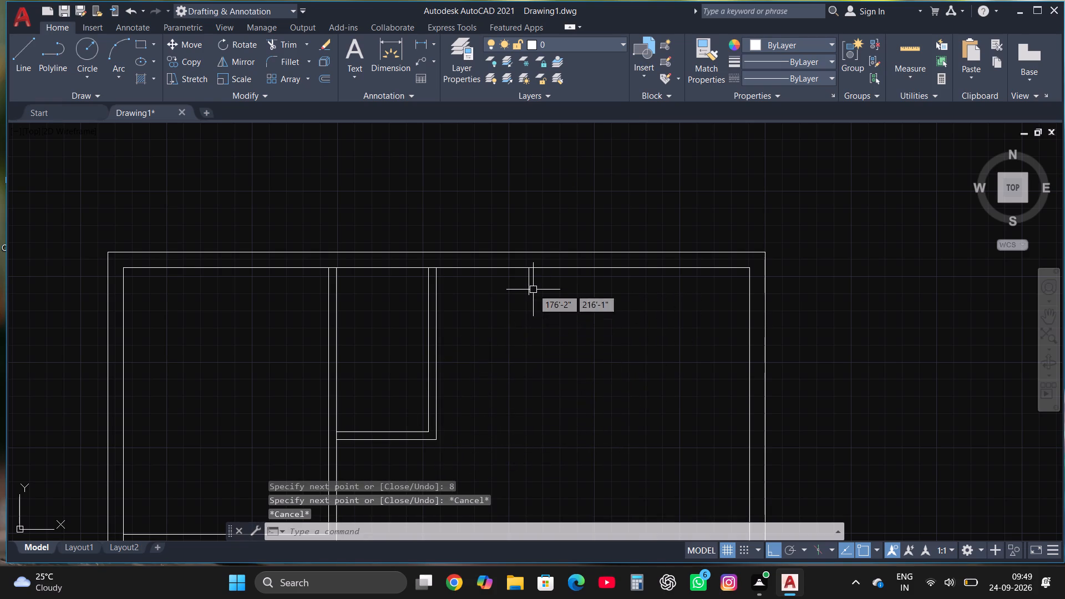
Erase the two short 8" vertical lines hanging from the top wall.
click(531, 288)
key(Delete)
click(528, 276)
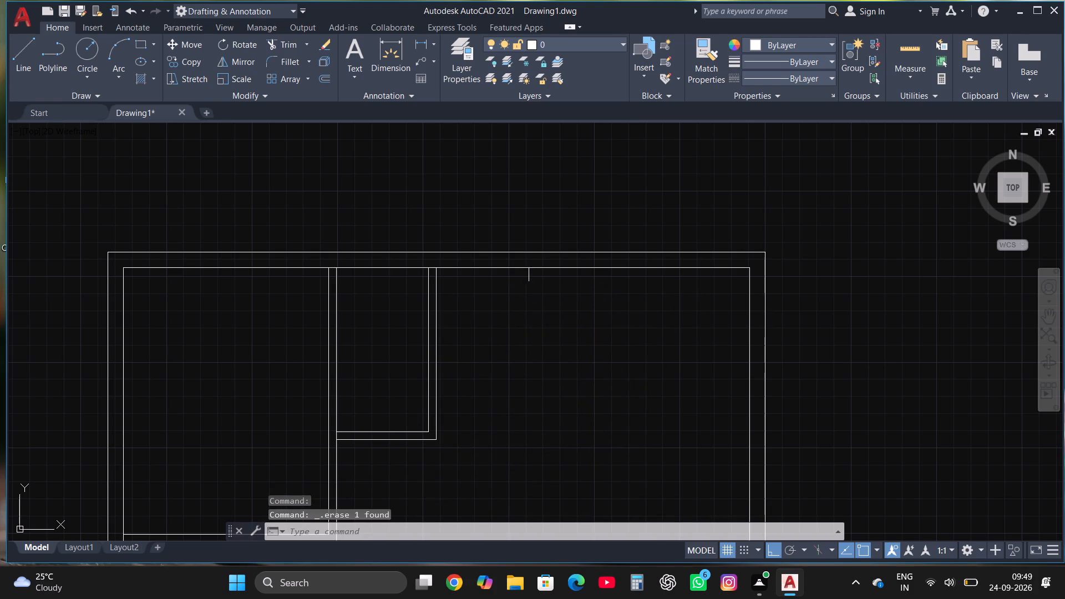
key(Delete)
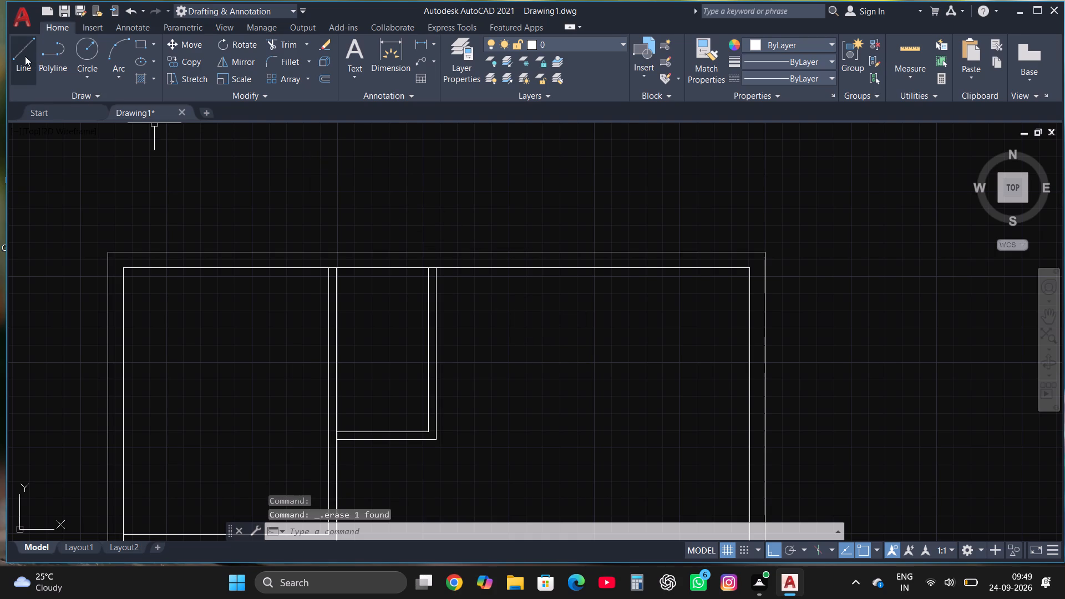
Draw connected lines from the small room's outer partition face at the top wall: 4'6" right, 8' down and 4'6" back left.
click(25, 56)
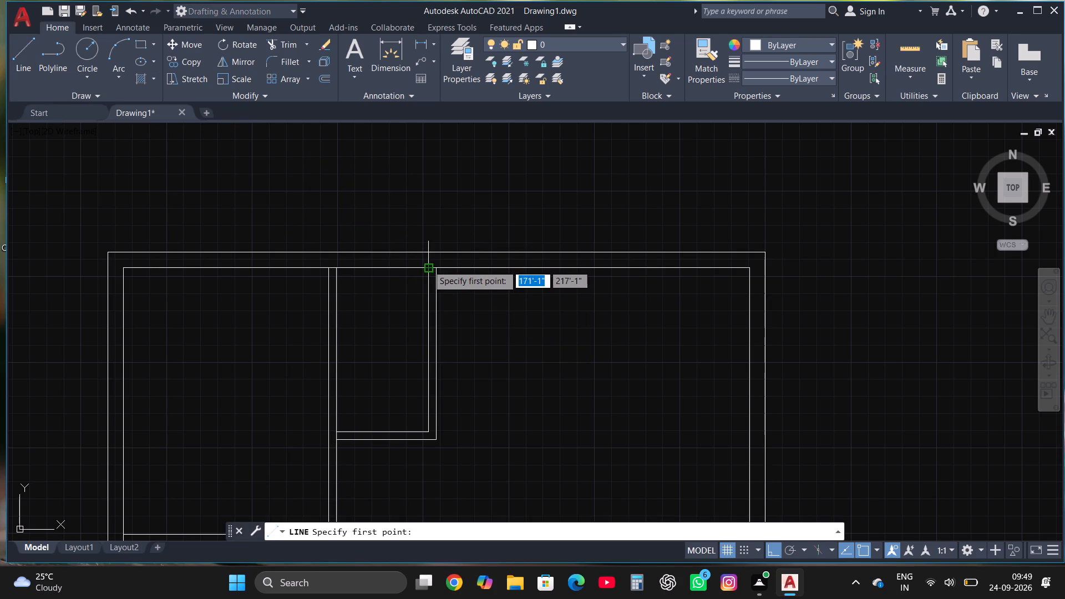
click(435, 266)
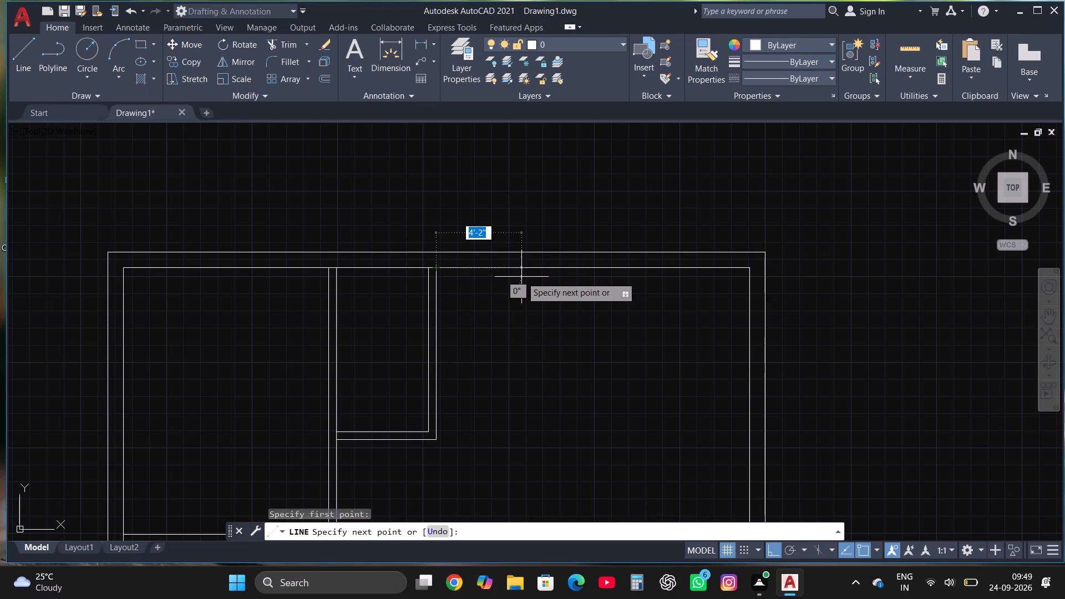
text(4'6")
key(Return)
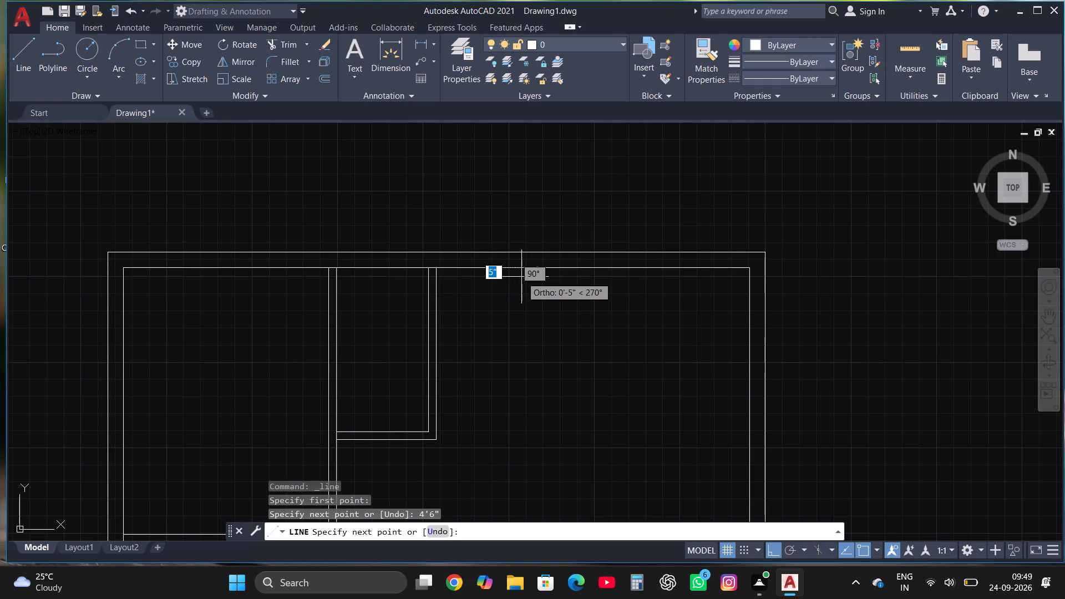
text(8')
key(Return)
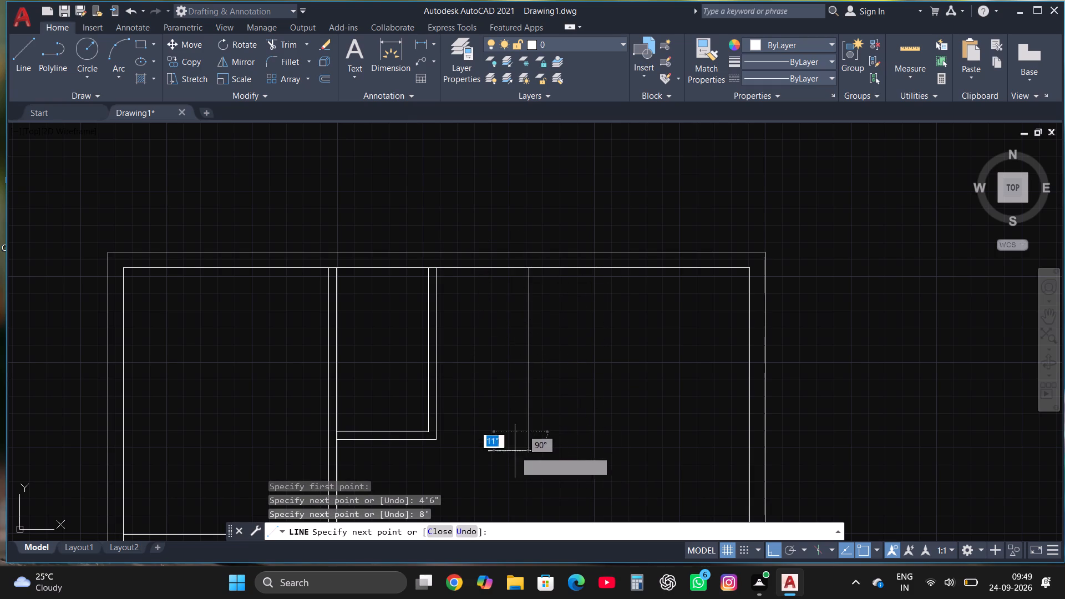
text(4'6")
key(Return)
key(Escape)
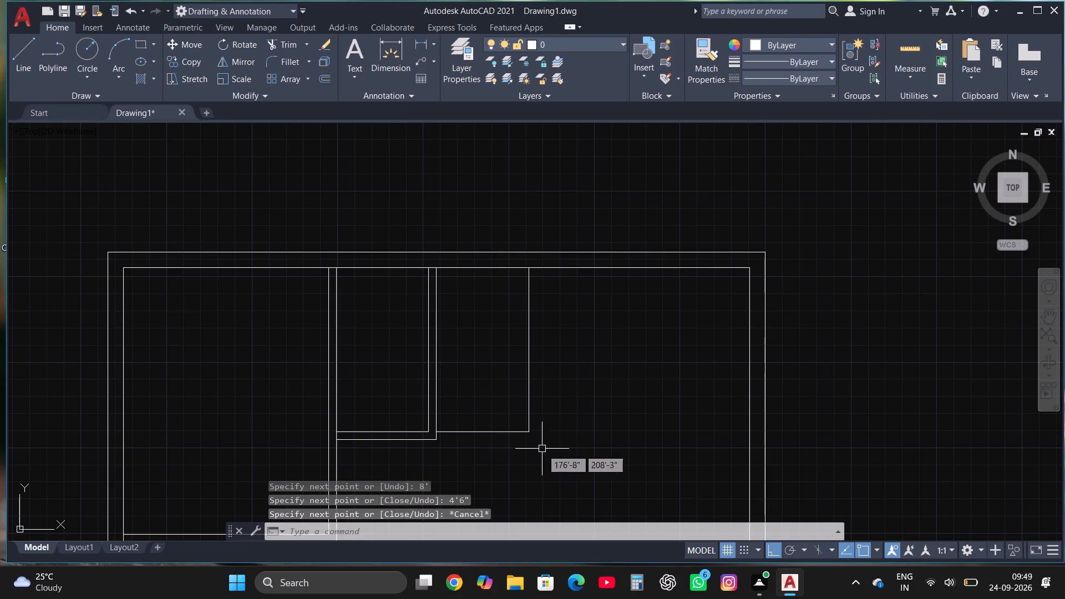
Offset the second small room's 8' vertical line and 4'6" bottom line outward by 4.5" to form its partition walls.
click(543, 449)
click(465, 379)
click(323, 78)
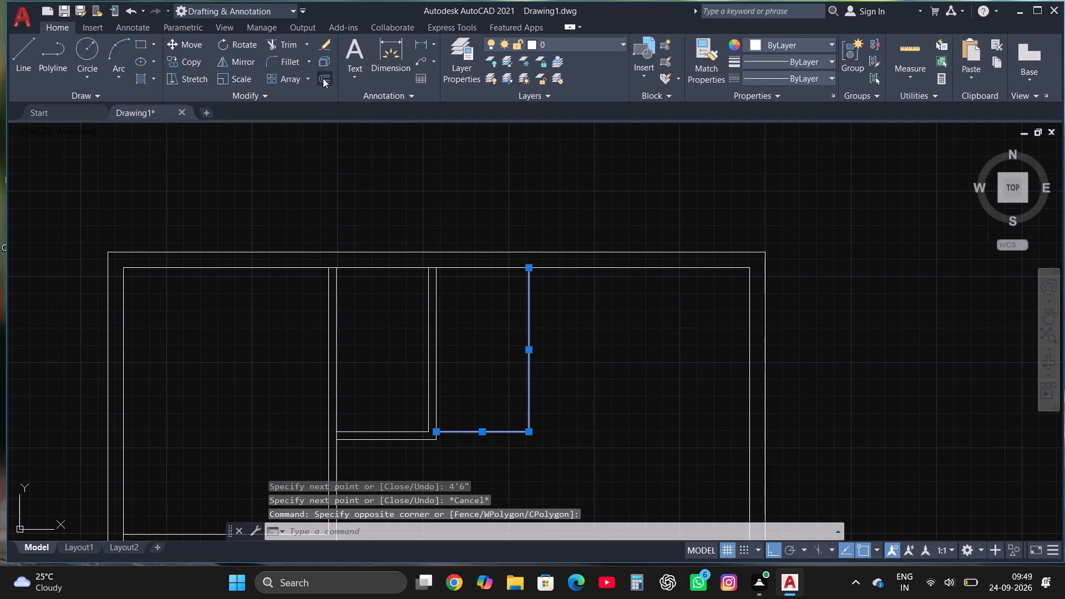
click(526, 347)
click(542, 357)
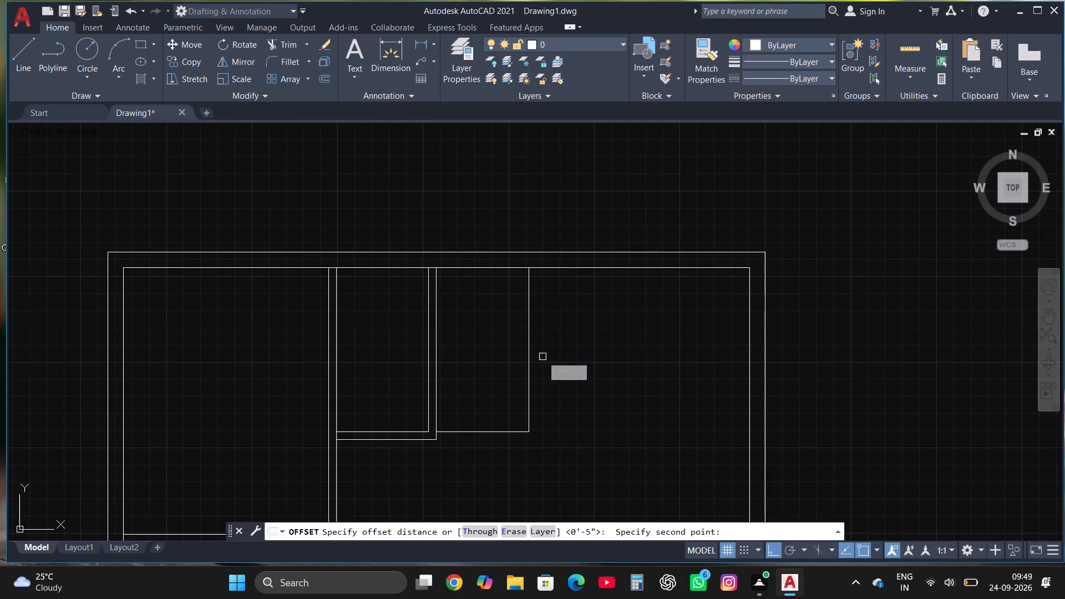
click(530, 342)
text(4.5")
key(Return)
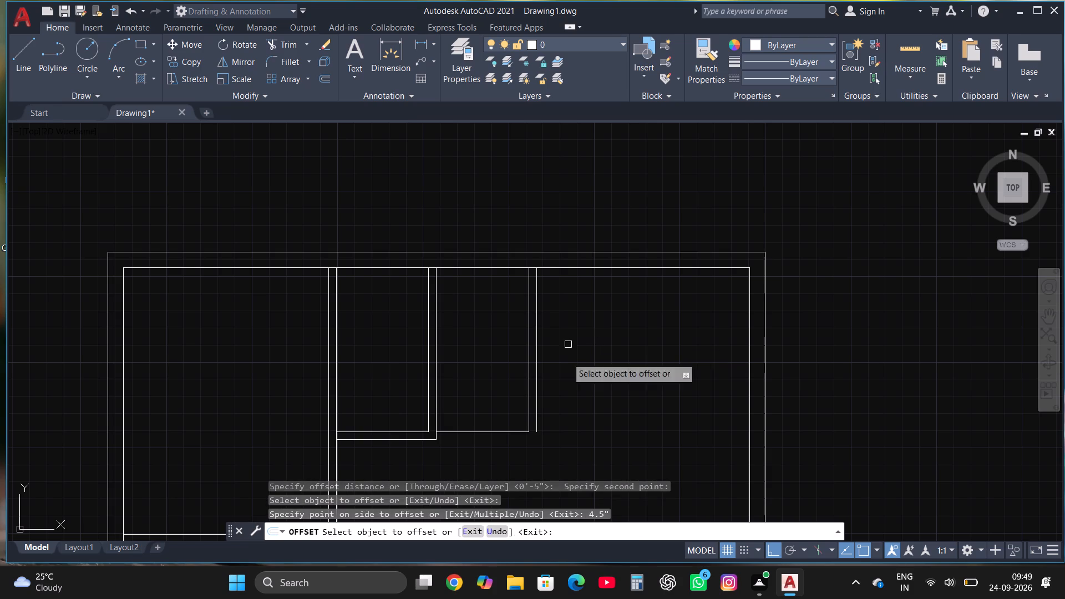
click(497, 433)
text(4.5")
key(Return)
key(Escape)
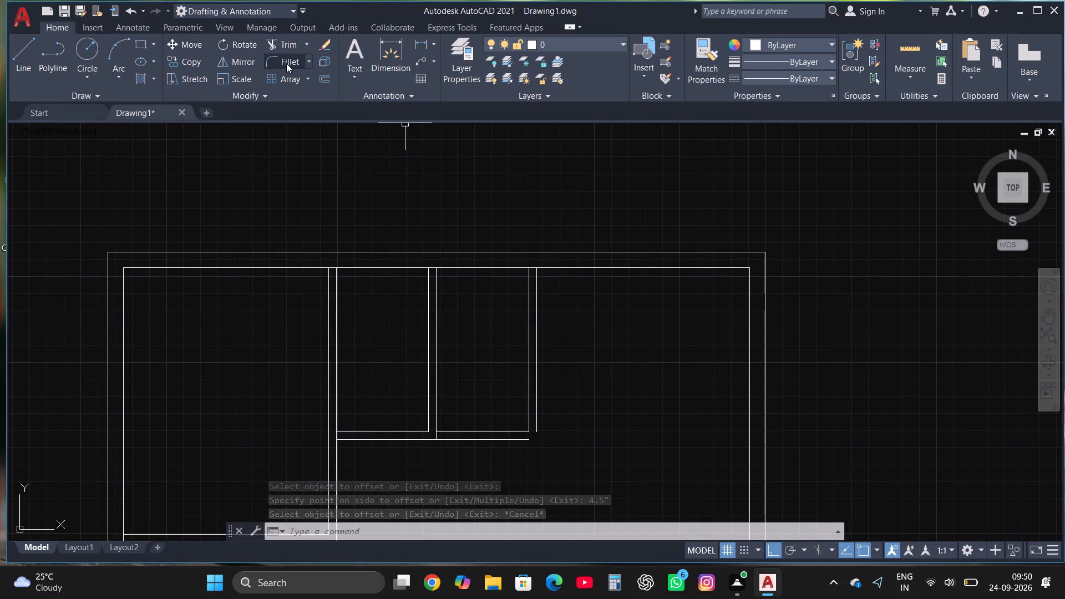
Fillet the second small room's two outer partition lines so they meet at its lower-right corner.
click(286, 63)
click(519, 441)
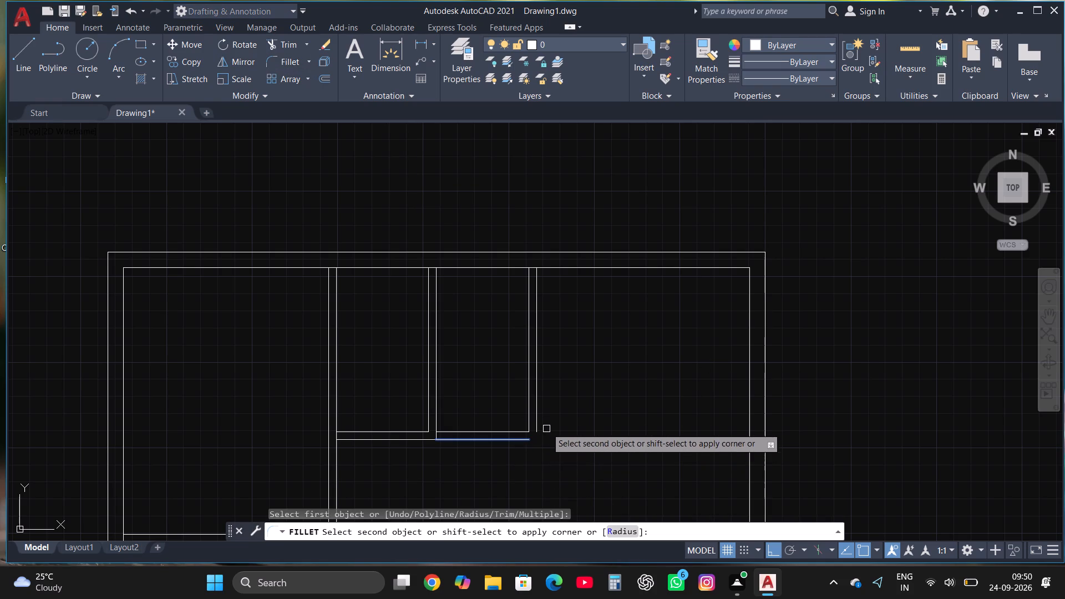
click(536, 408)
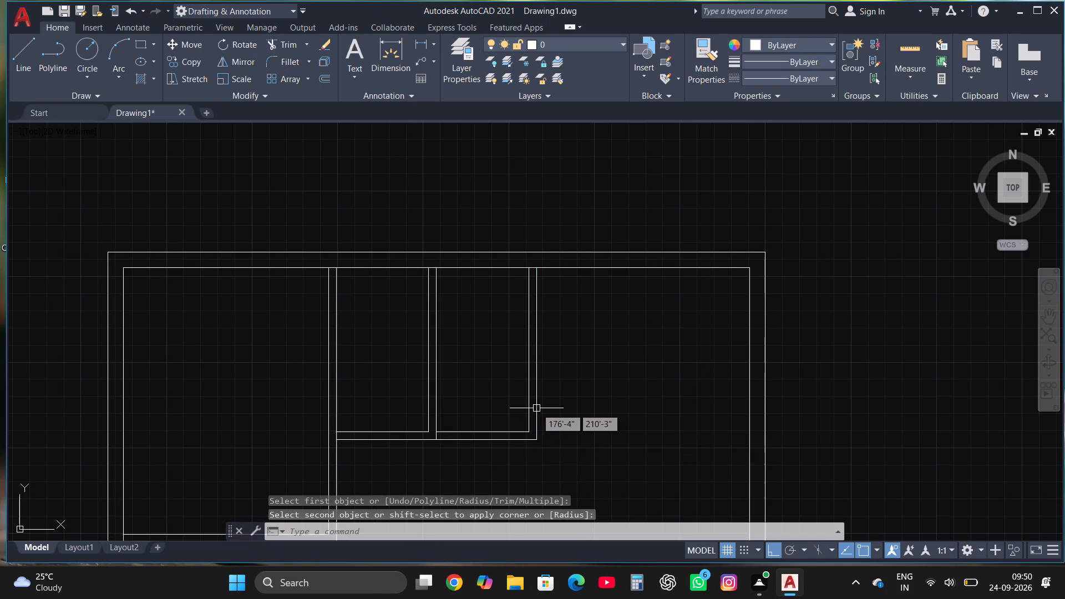
key(Escape)
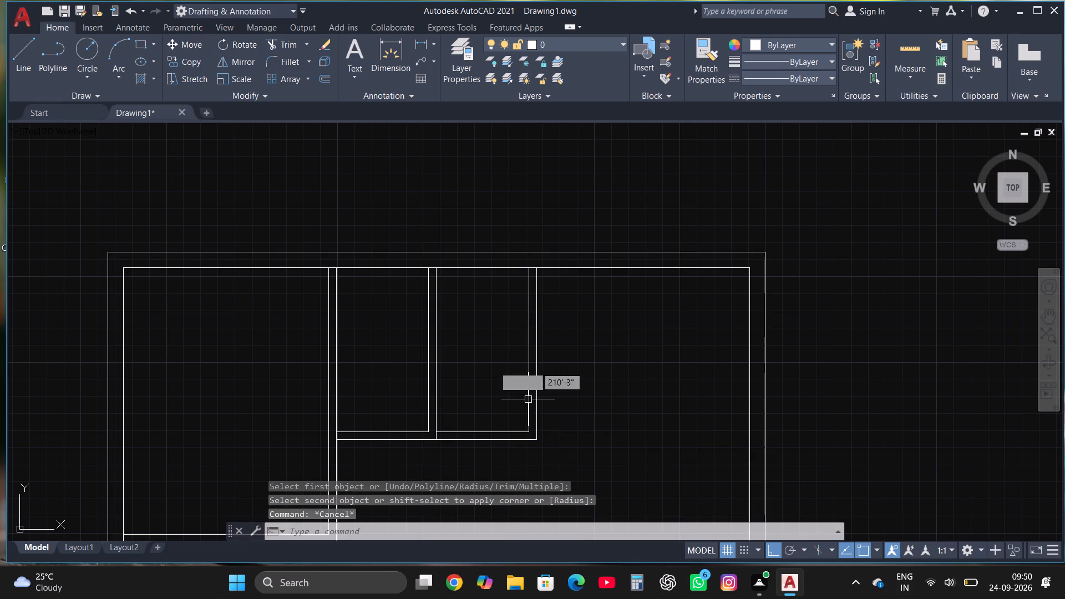
Draw a 10'5" line to the left along the top wall from the inner rectangle's upper-right corner.
click(18, 58)
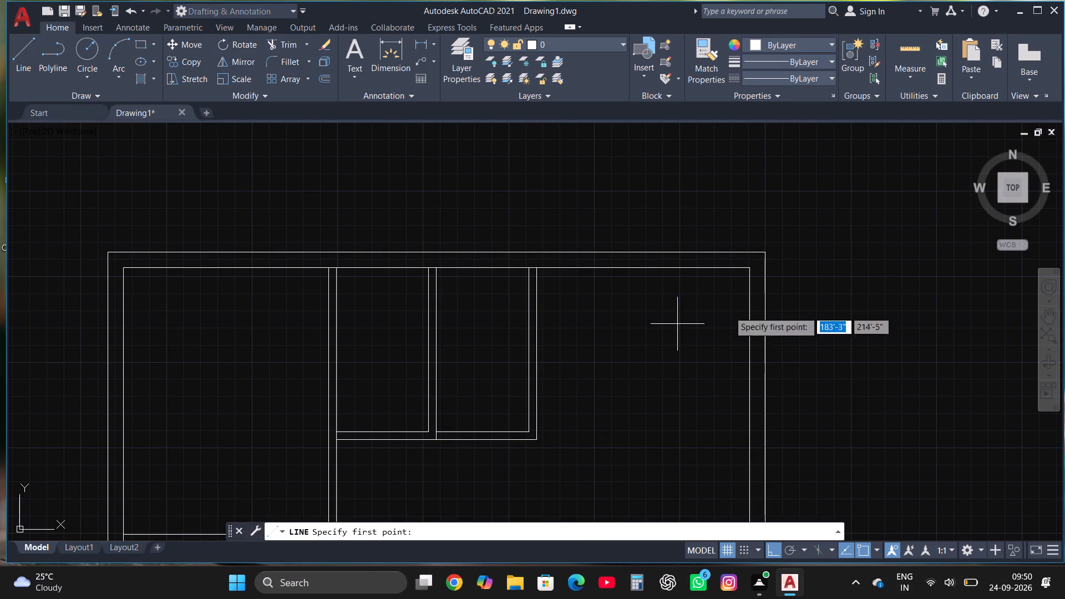
click(751, 268)
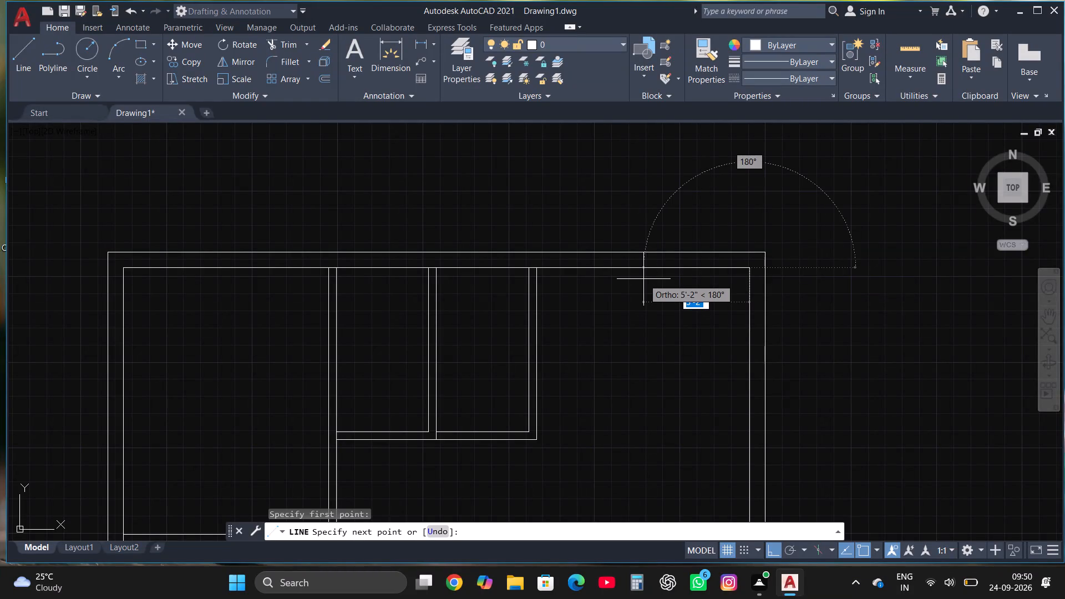
text(10'5")
key(Return)
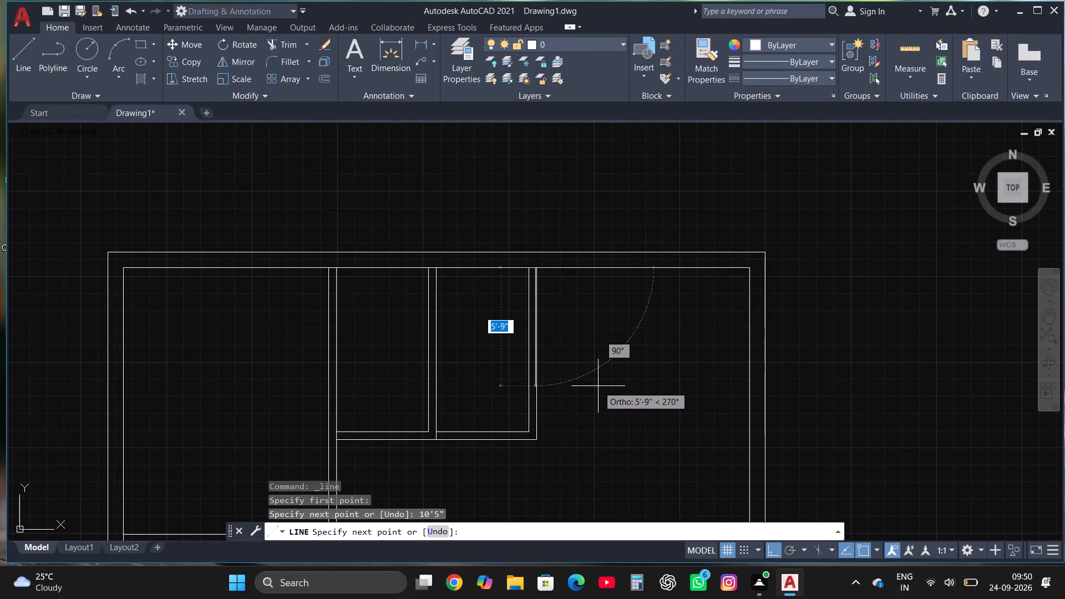
key(Escape)
Draw connected lines from the inner rectangle's upper-right corner: 13' down, 10'5" left, and up to the second small room's outer partition line.
click(27, 59)
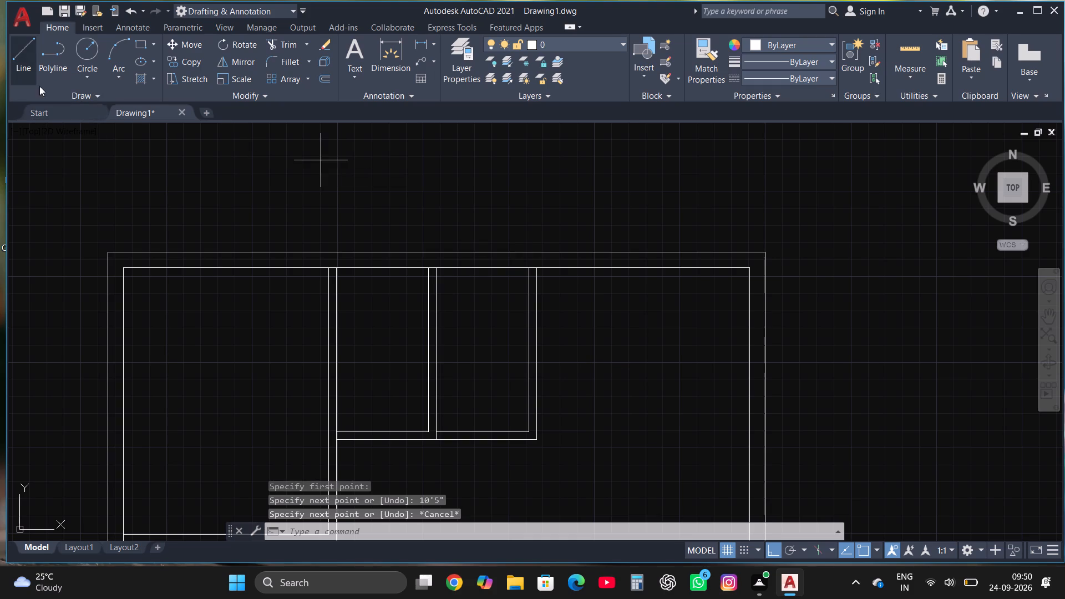
click(749, 268)
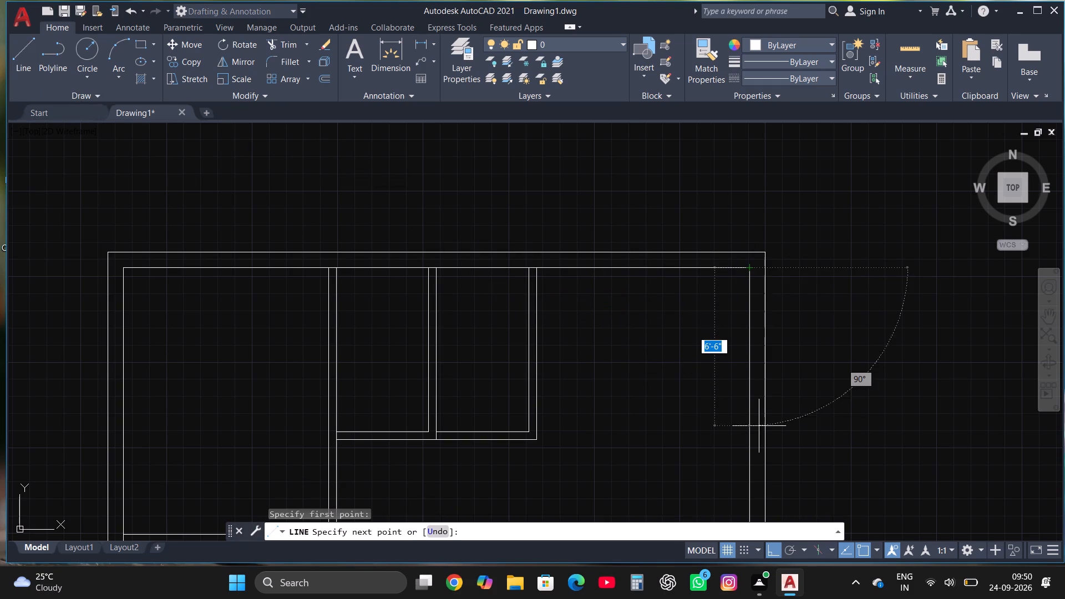
text(13')
key(Return)
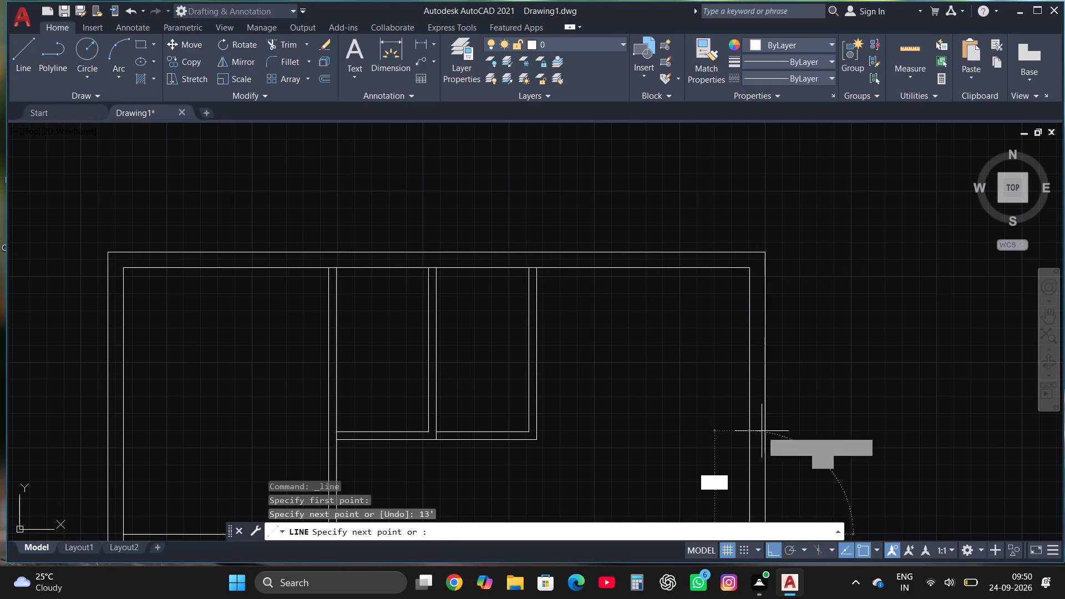
scroll(762, 431, down, 1)
scroll(638, 485, up, 1)
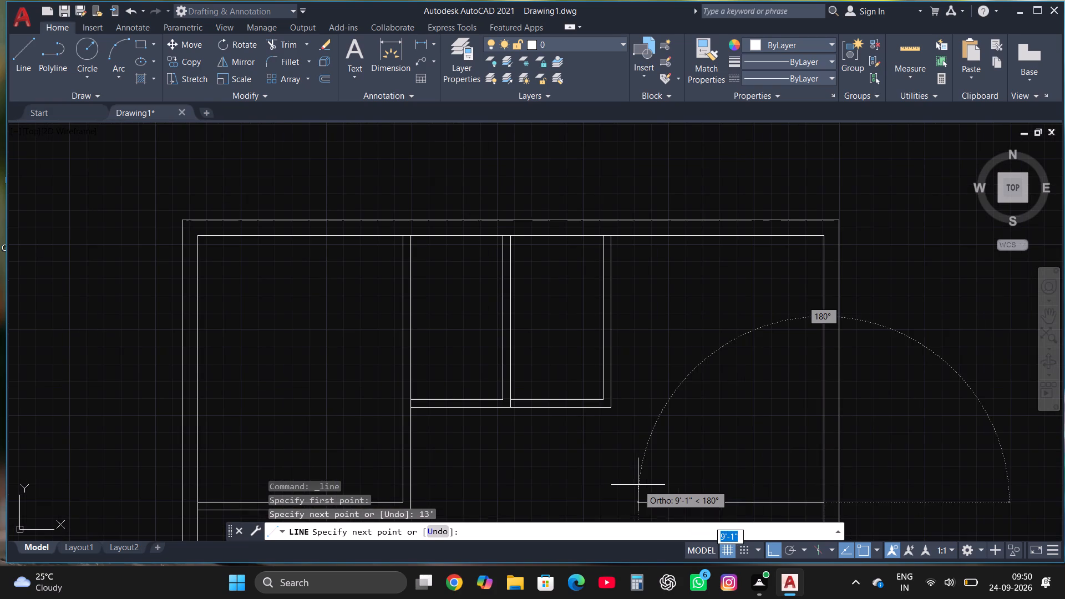
click(612, 460)
click(611, 396)
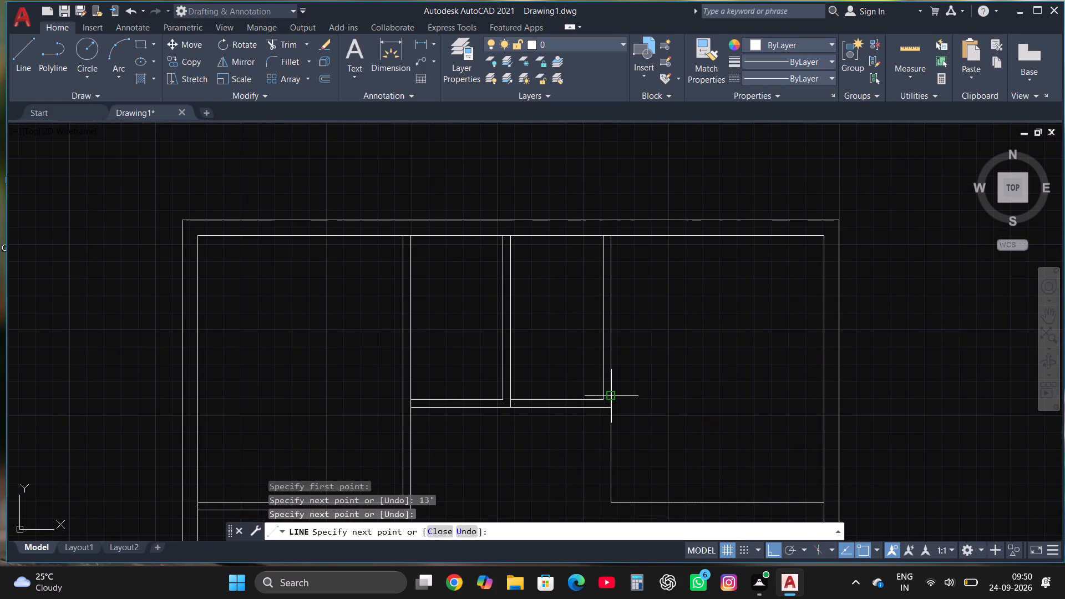
key(Escape)
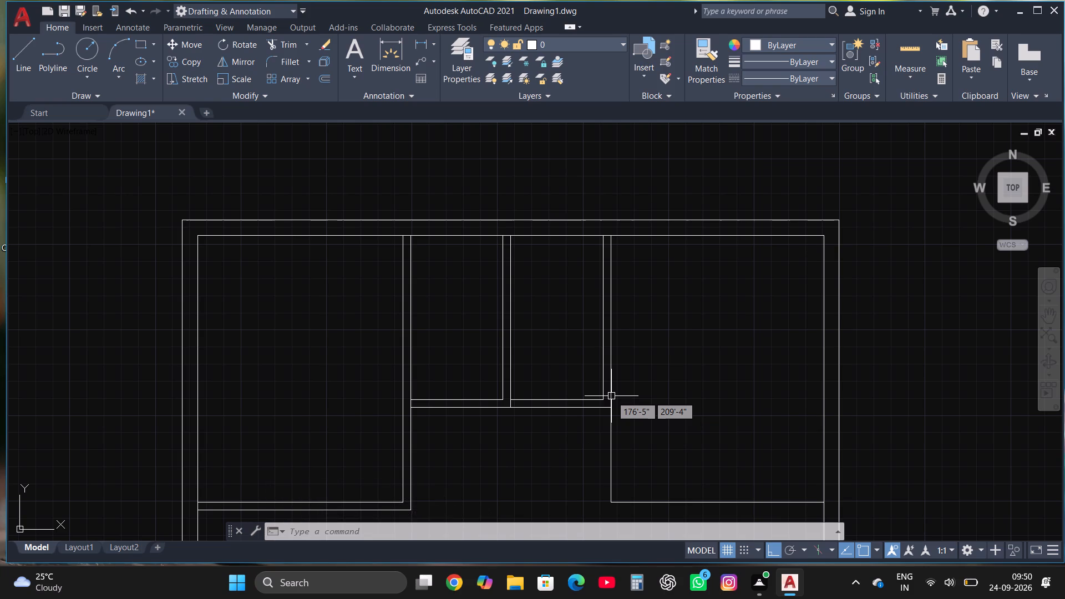
Offset the upper-right room's lower left-side line and its bottom line outward by 4.5" to form its partition walls.
scroll(611, 396, down, 1)
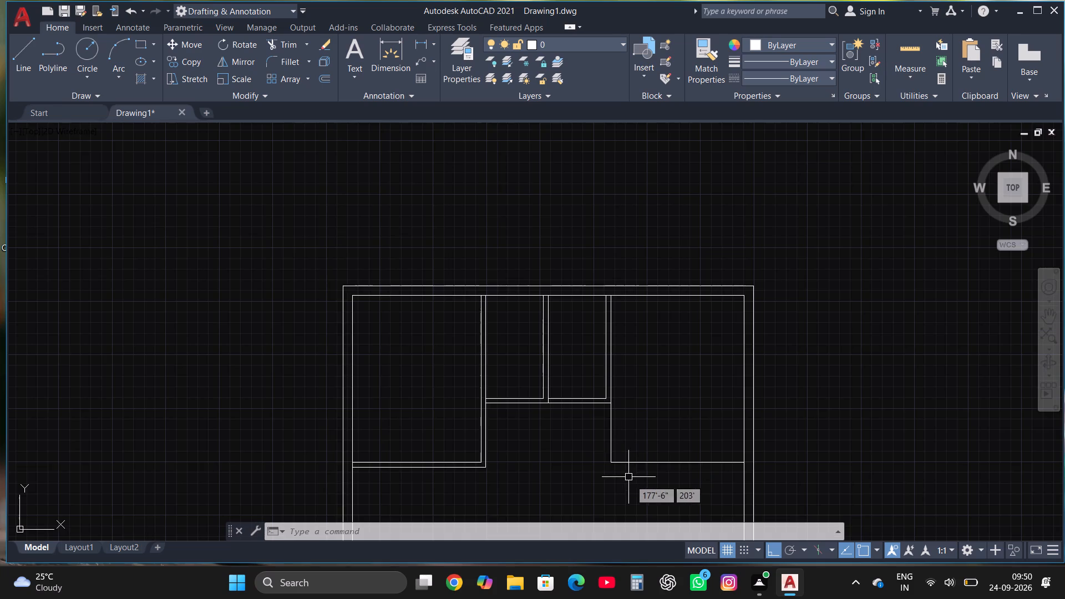
scroll(631, 480, up, 2)
drag(631, 480, 626, 477)
click(507, 366)
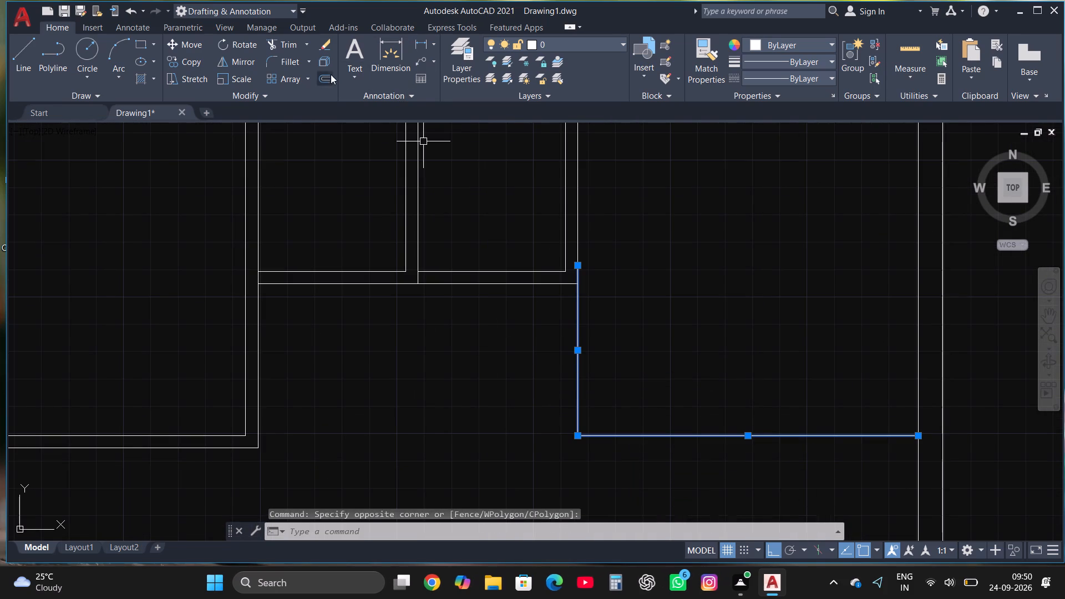
click(317, 81)
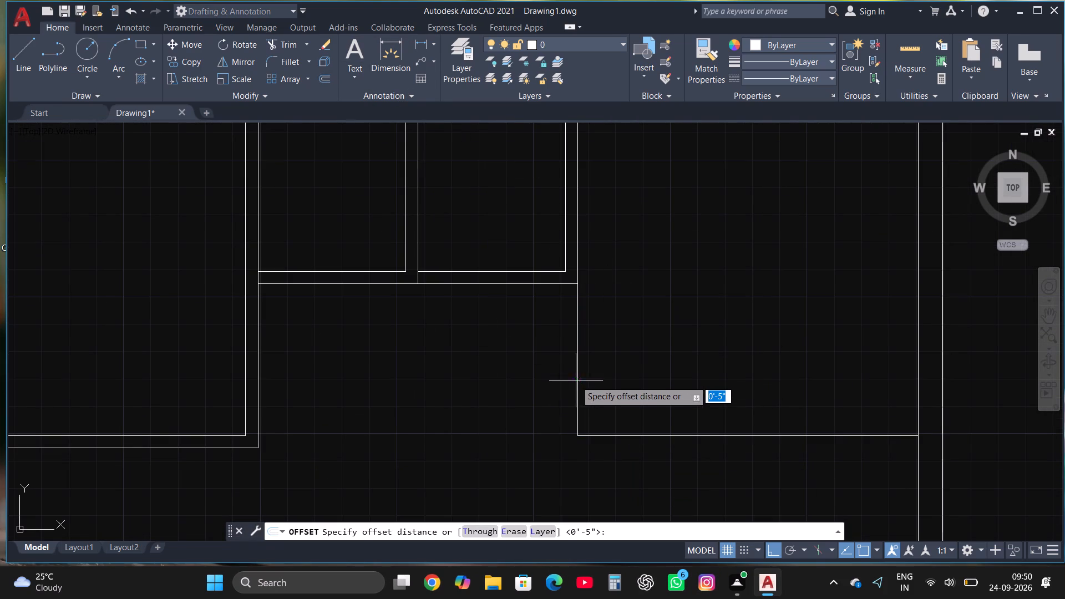
click(576, 377)
click(569, 377)
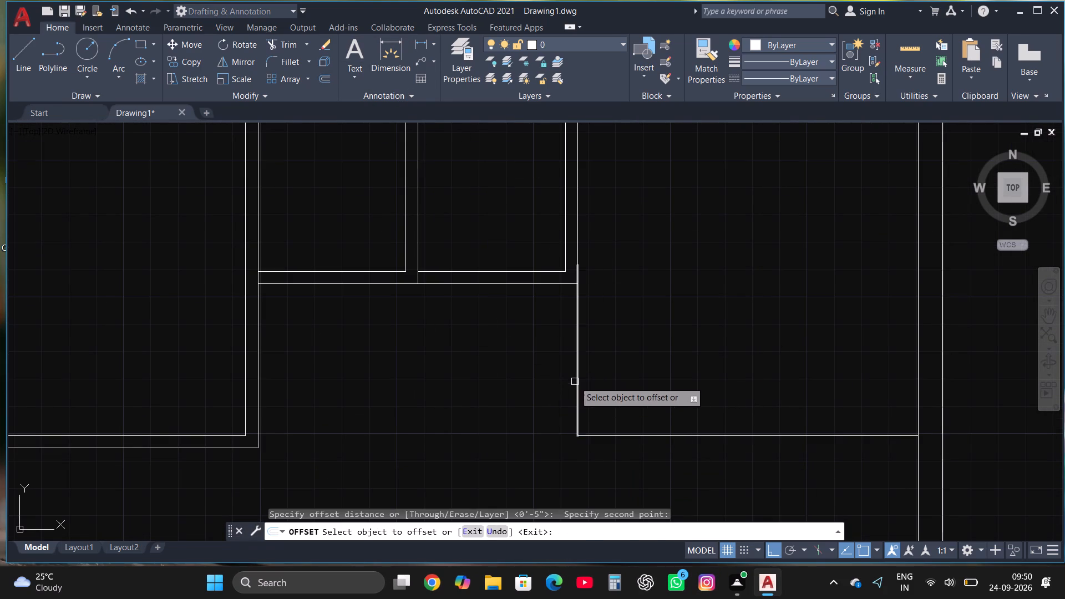
click(575, 382)
text(4.5")
key(Return)
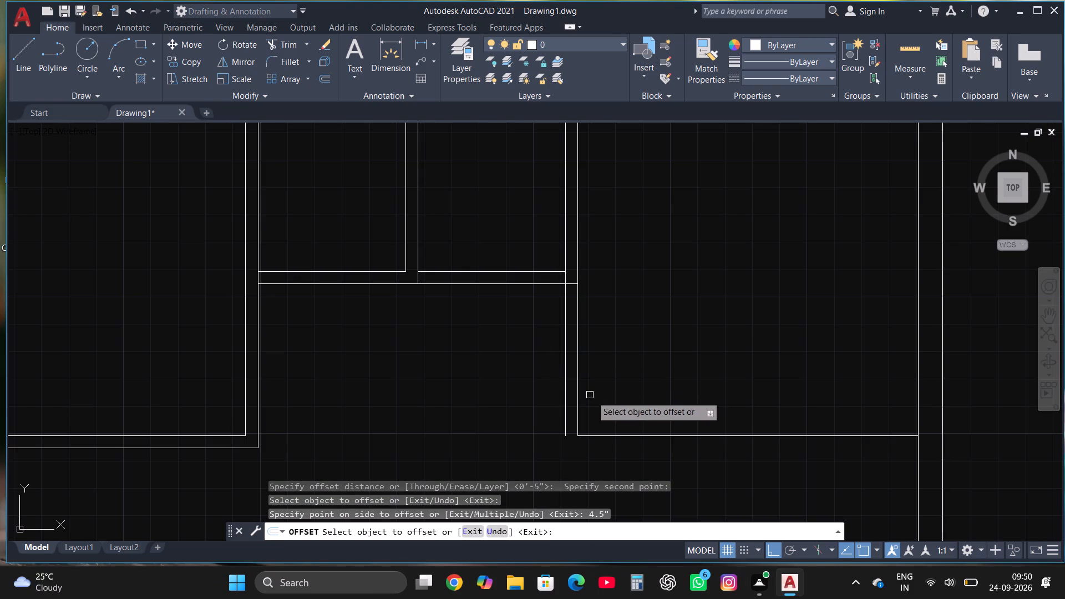
click(628, 439)
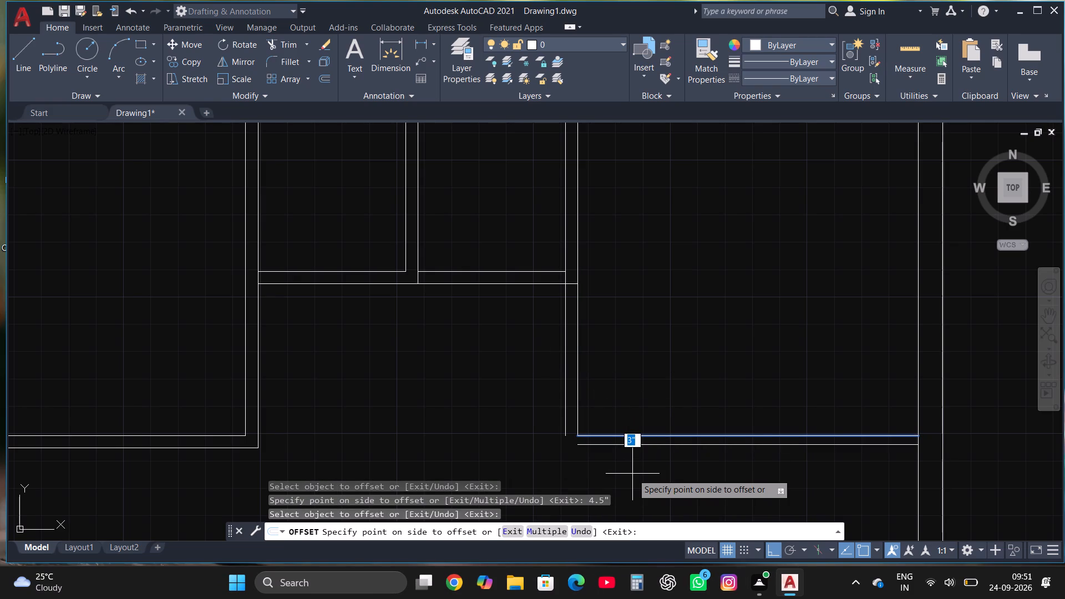
text(4.5")
key(Return)
key(Escape)
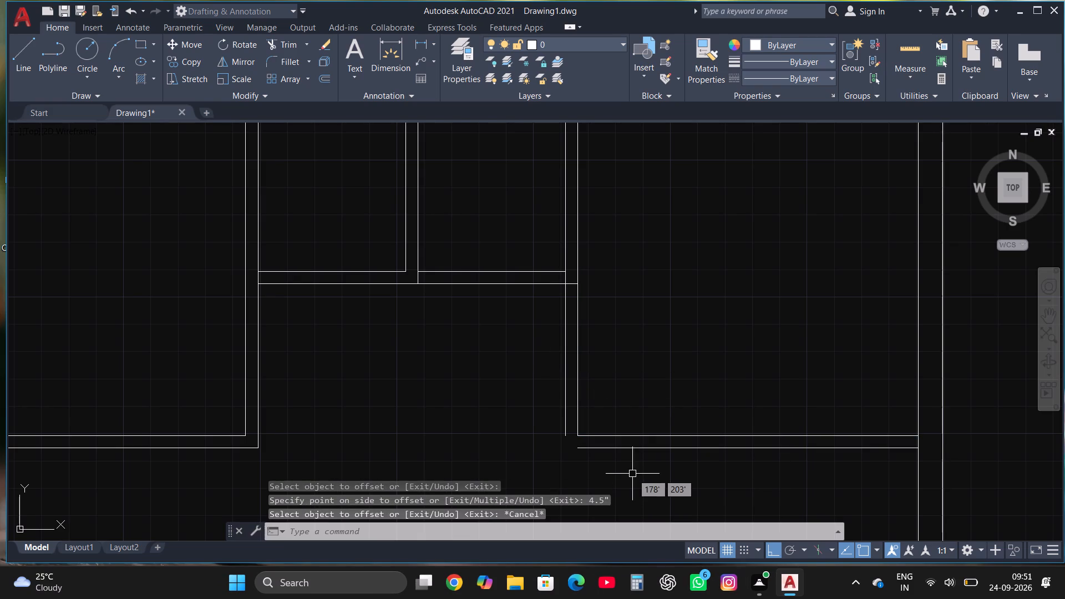
Fillet the upper-right room's two outer partition lines so they meet at its lower-left corner.
click(282, 59)
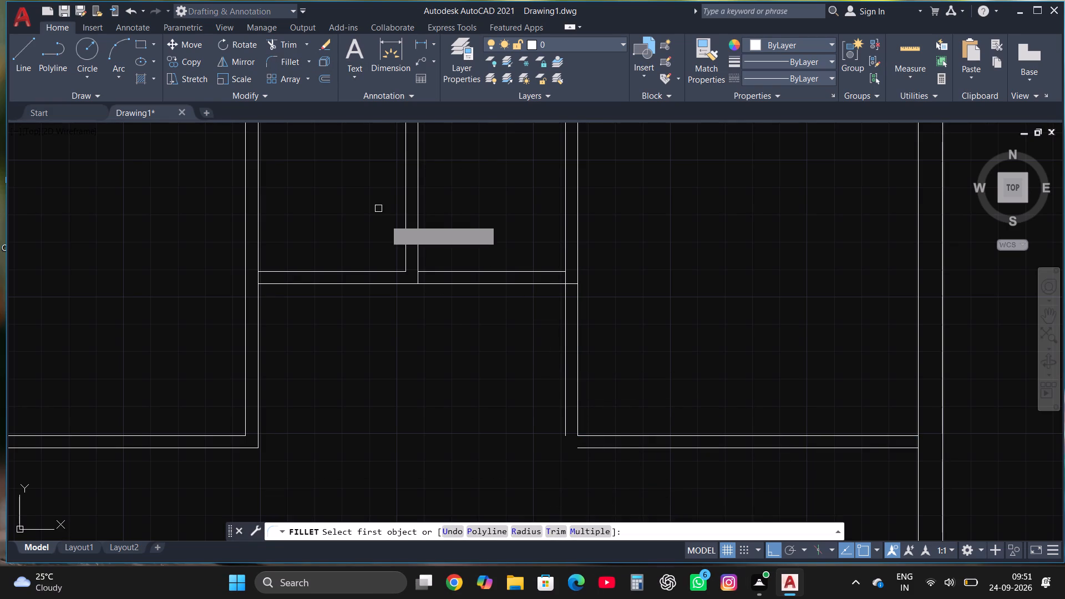
click(568, 415)
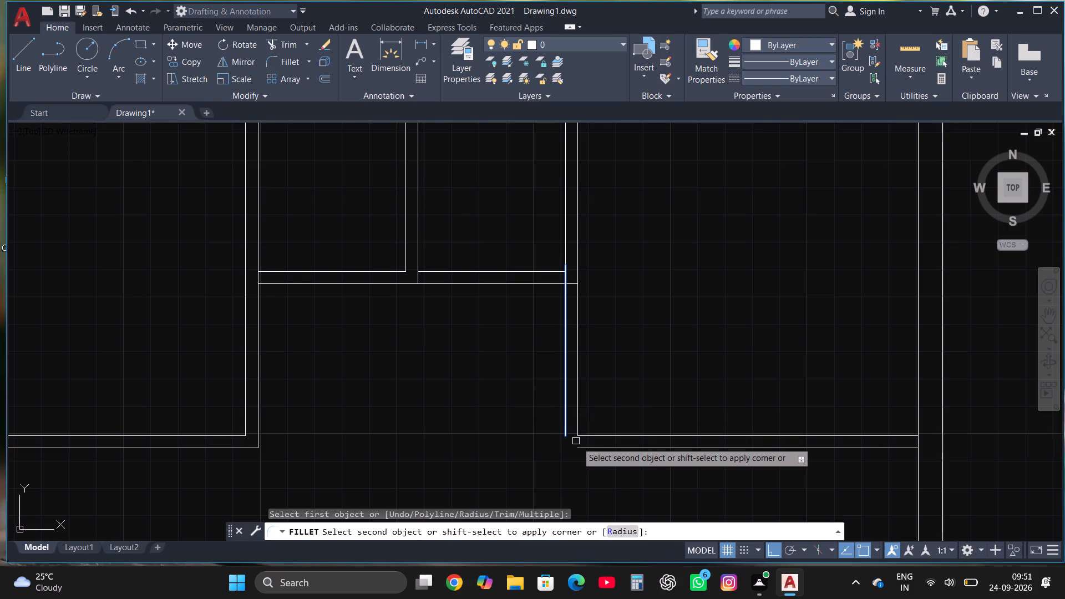
click(581, 446)
key(Escape)
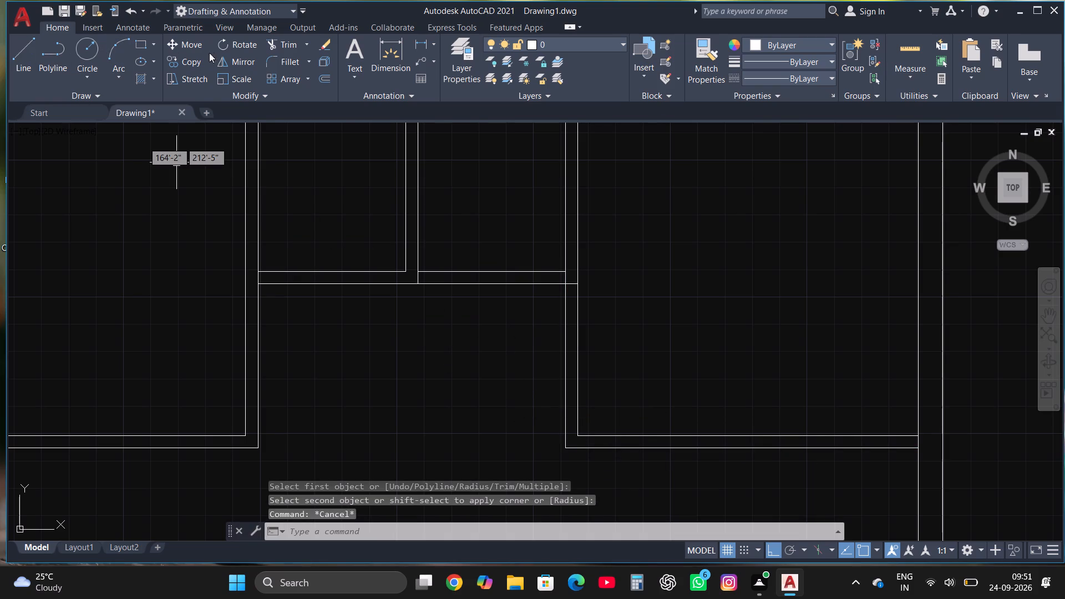
Trim the line stubs inside the small rooms' bottom partition where it meets the upper-right room's wall and the partition between them.
click(289, 47)
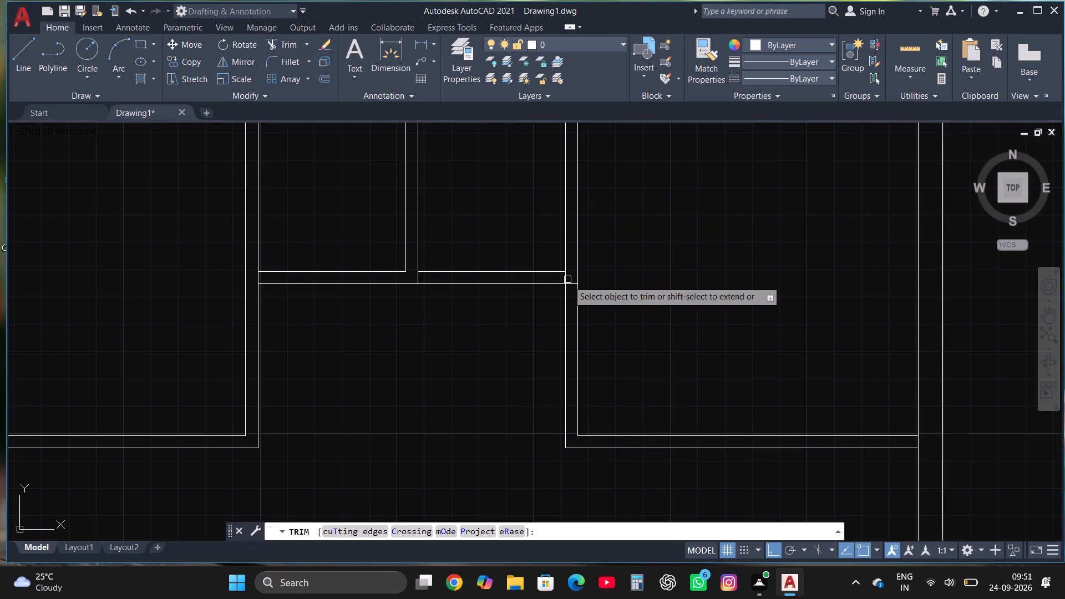
scroll(579, 289, up, 2)
click(559, 272)
click(559, 305)
key(Escape)
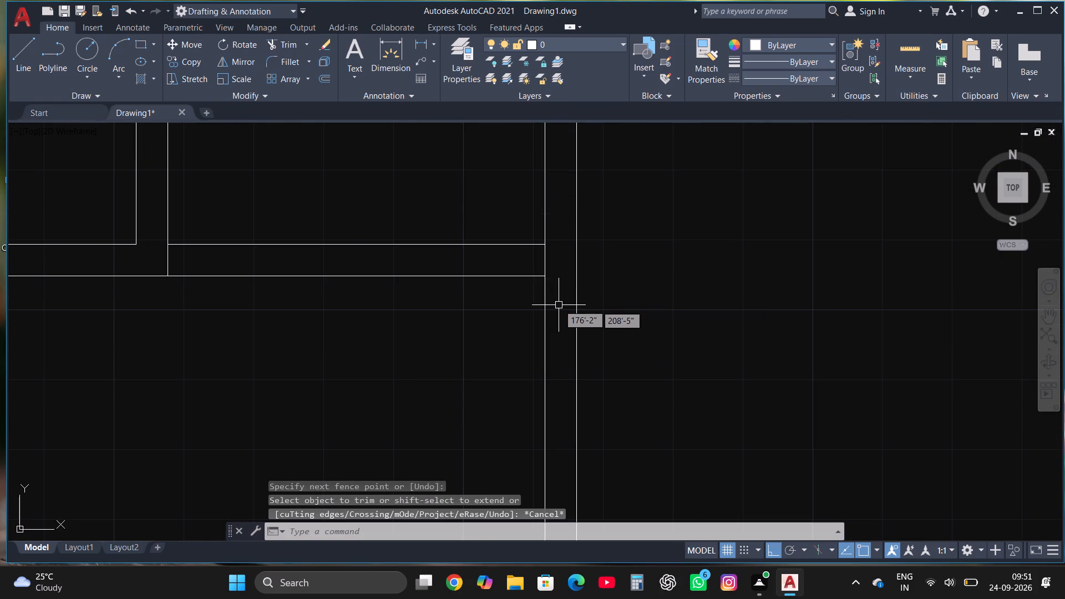
scroll(559, 289, down, 2)
scroll(403, 282, up, 2)
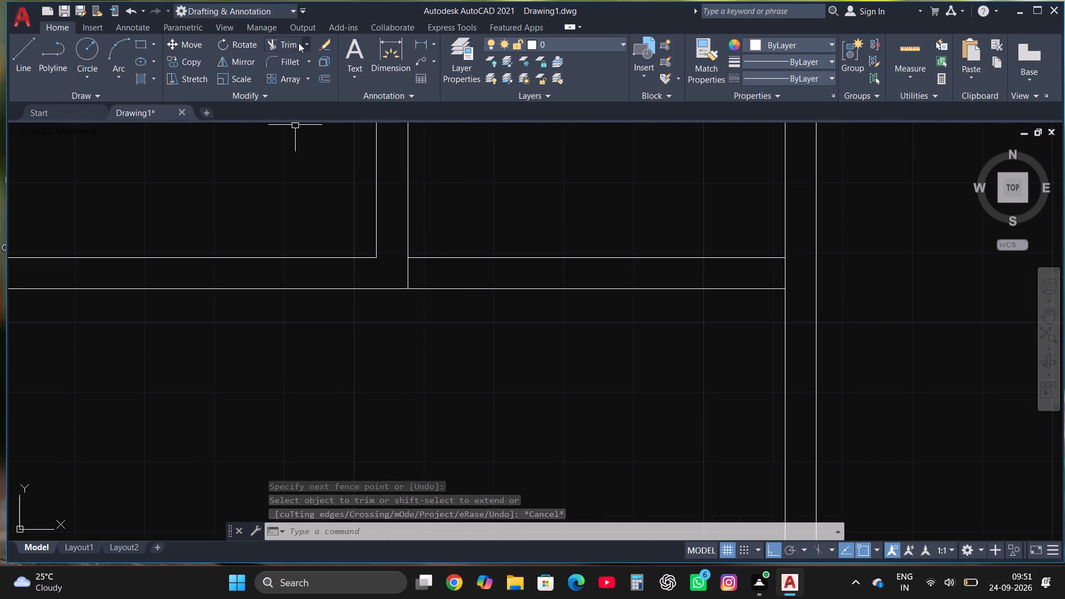
click(282, 40)
click(412, 275)
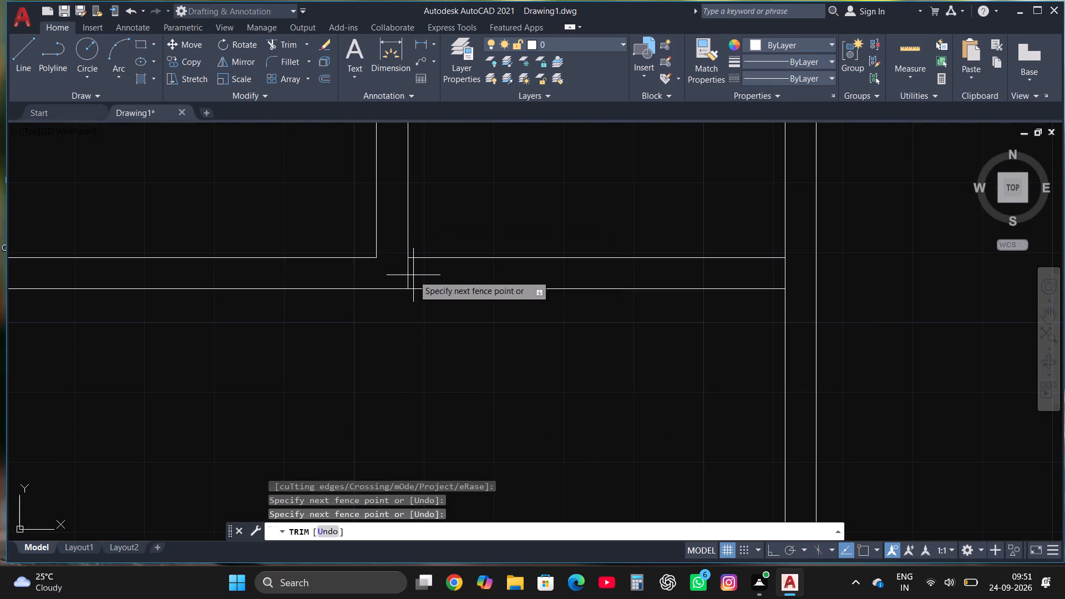
click(399, 275)
key(Escape)
Draw connected lines from the upper-right room's outer bottom partition face at the right inner wall: 9'8" down, 10'5" left and 9'8" up.
scroll(400, 286, down, 3)
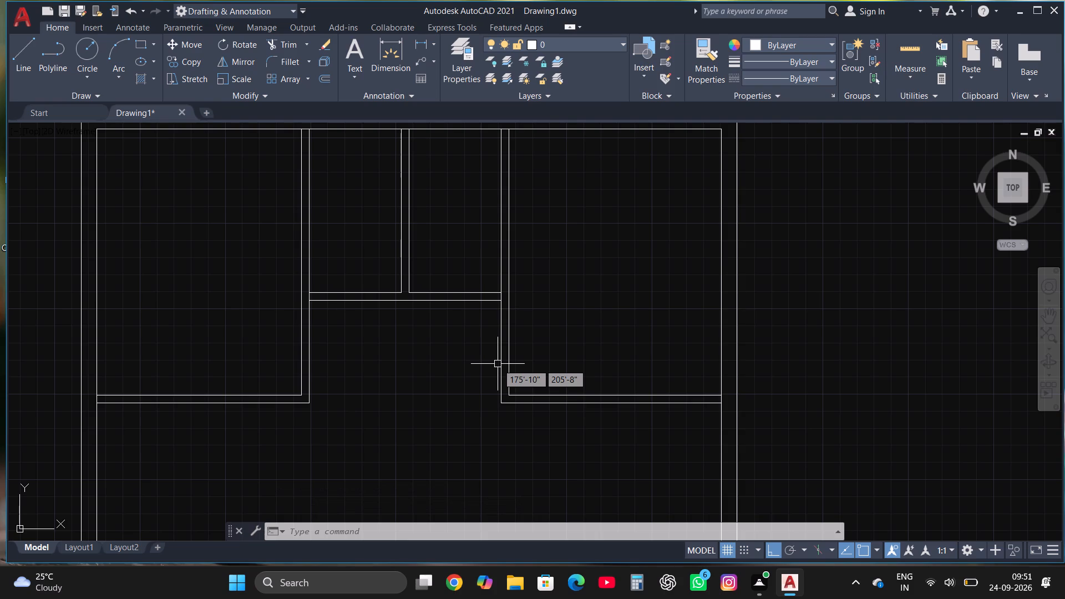
scroll(498, 364, down, 1)
scroll(509, 227, down, 1)
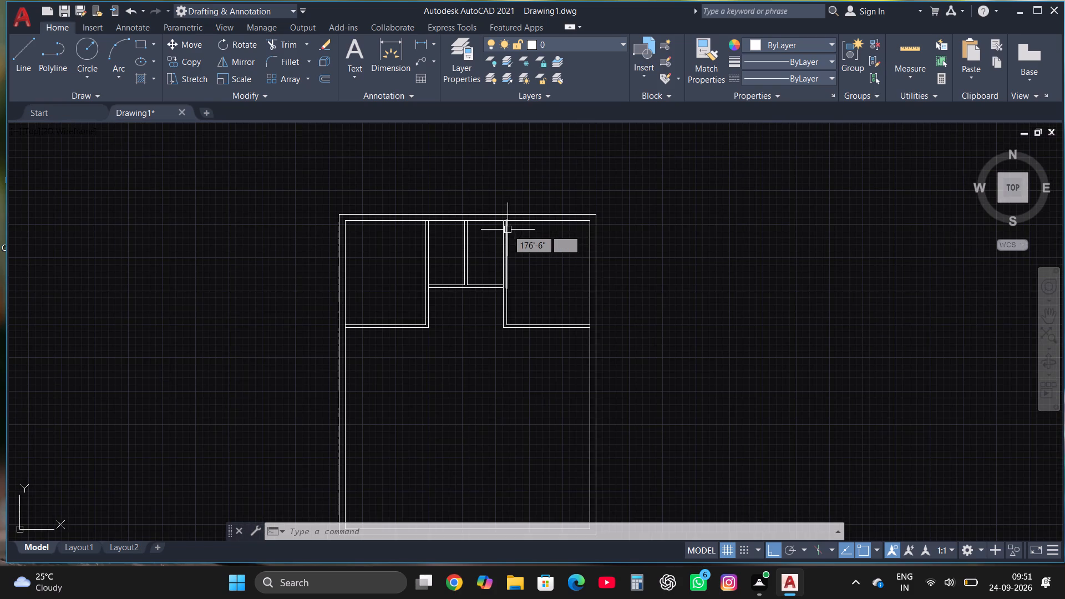
click(18, 54)
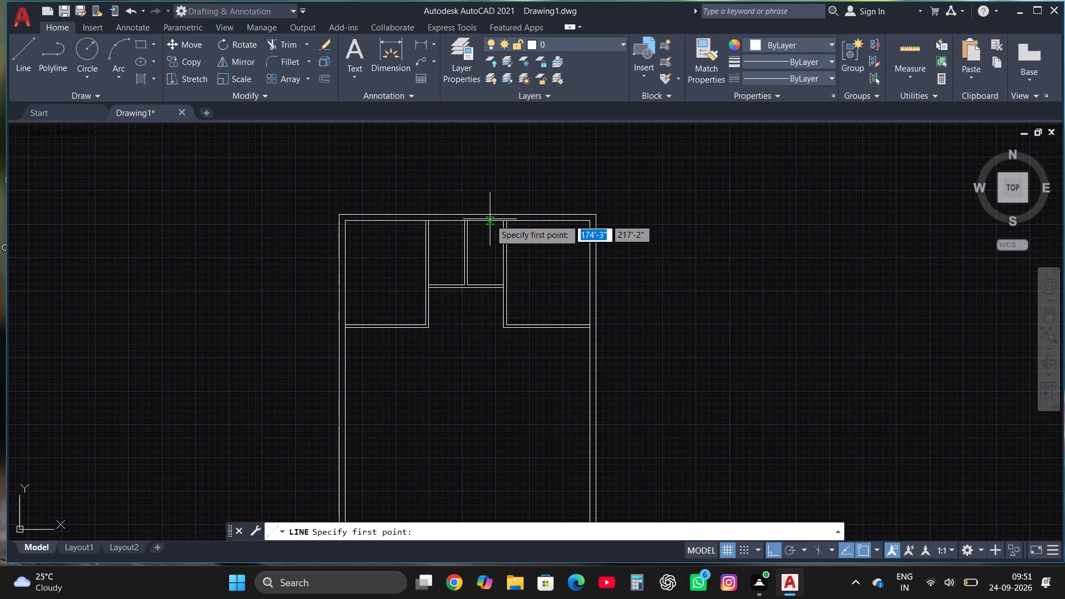
scroll(588, 328, up, 4)
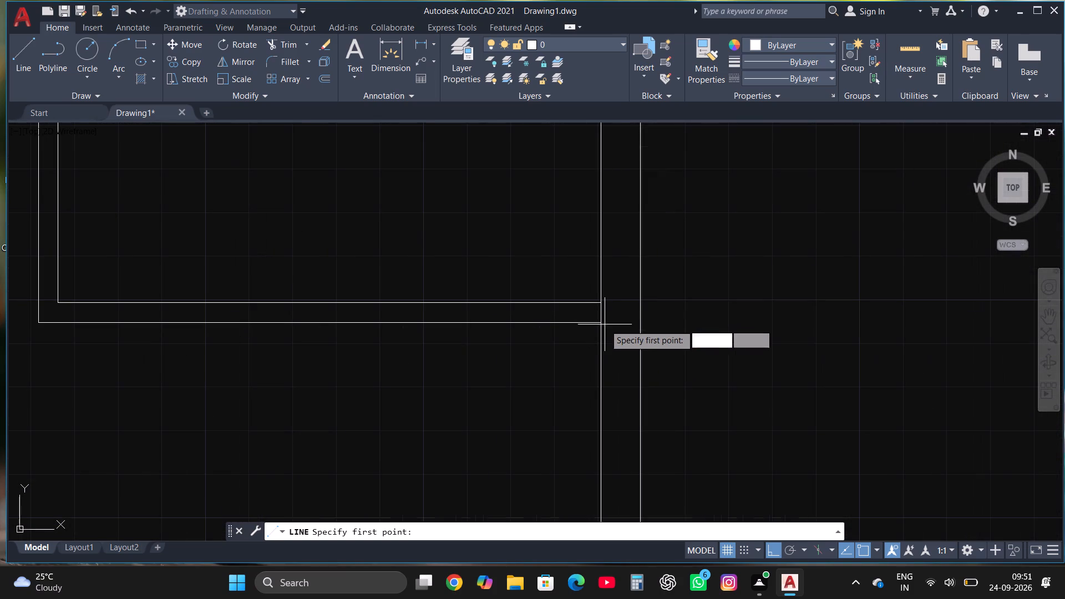
click(597, 322)
scroll(597, 321, down, 2)
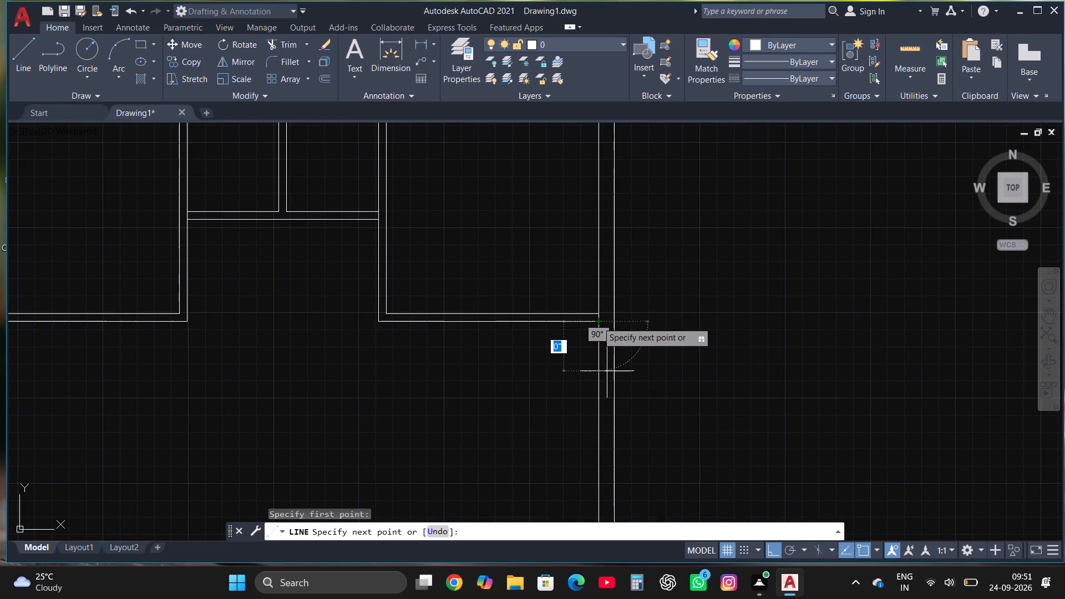
scroll(607, 416, up, 2)
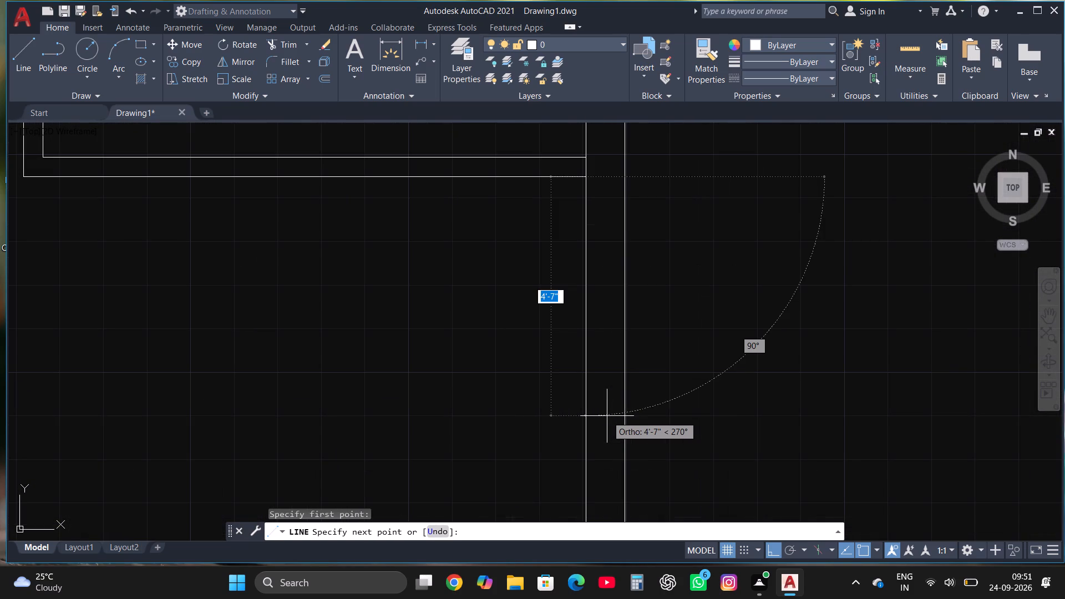
text(9')
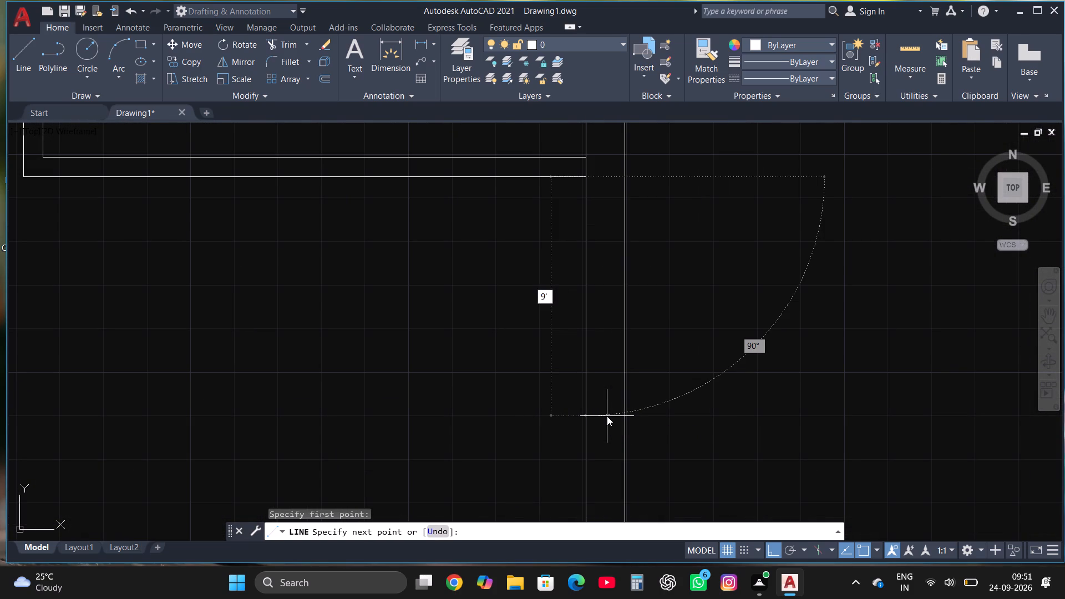
text(8")
key(Return)
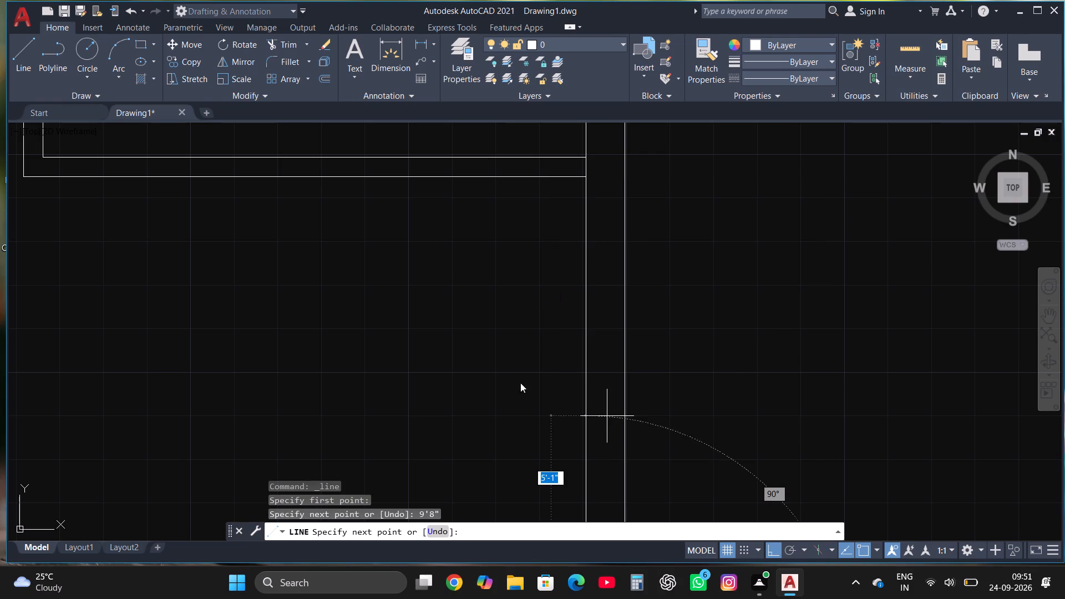
scroll(455, 311, down, 2)
scroll(423, 433, up, 1)
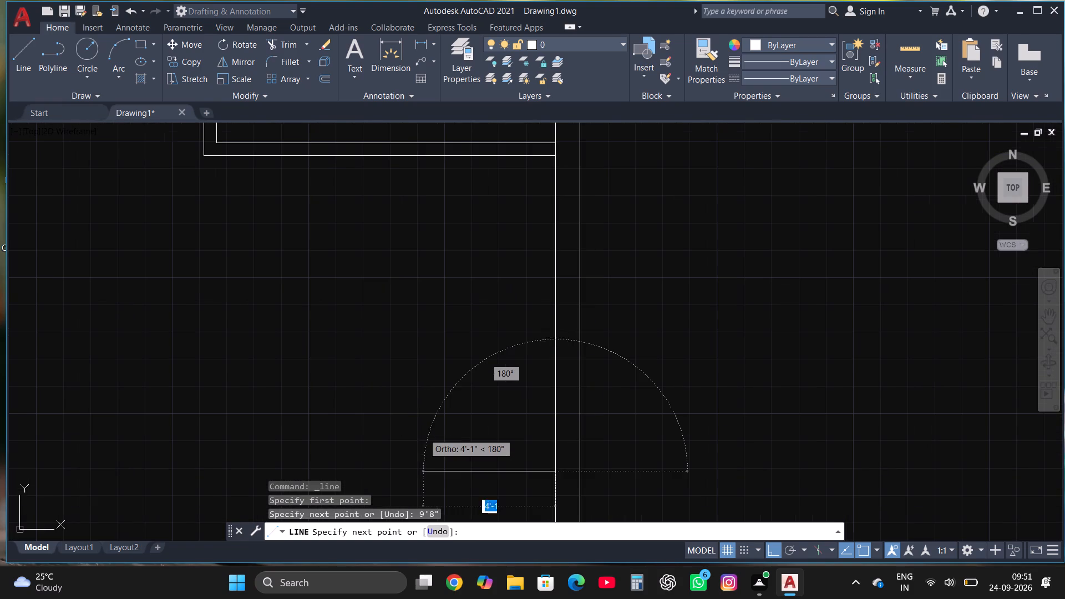
text(10'5")
key(Return)
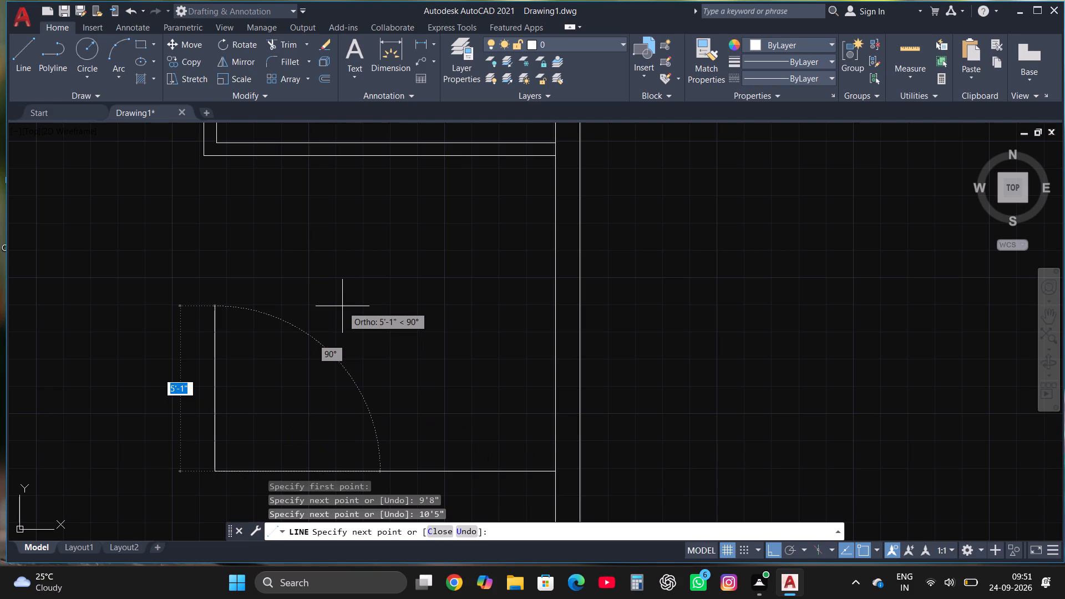
key(9)
text('8")
key(Return)
key(Escape)
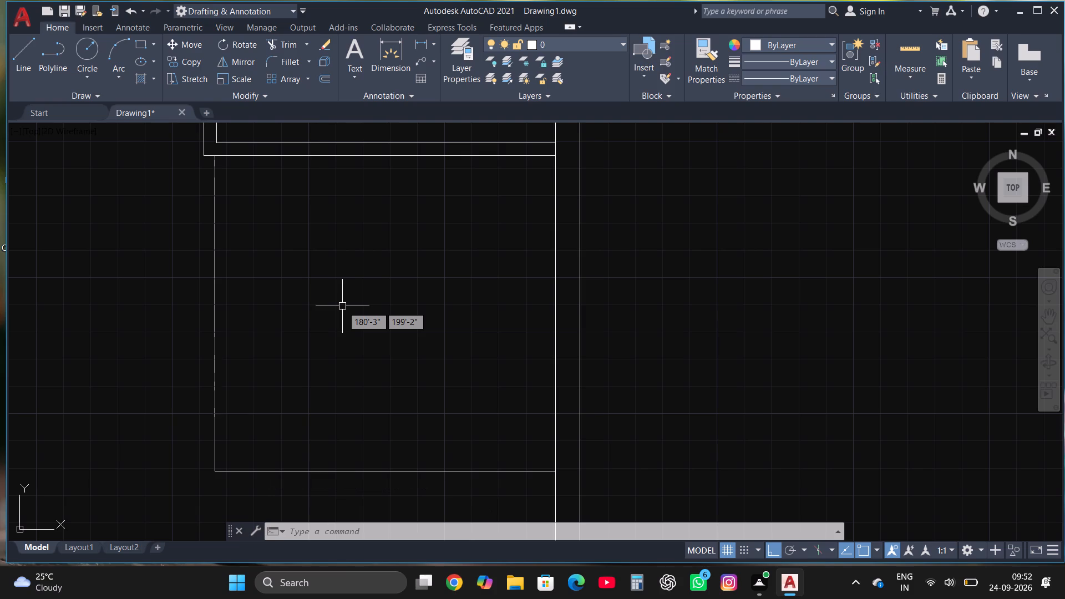
Offset the left side line and bottom line of the room below the upper-right room outward by 4.5".
drag(237, 488, 231, 487)
click(169, 388)
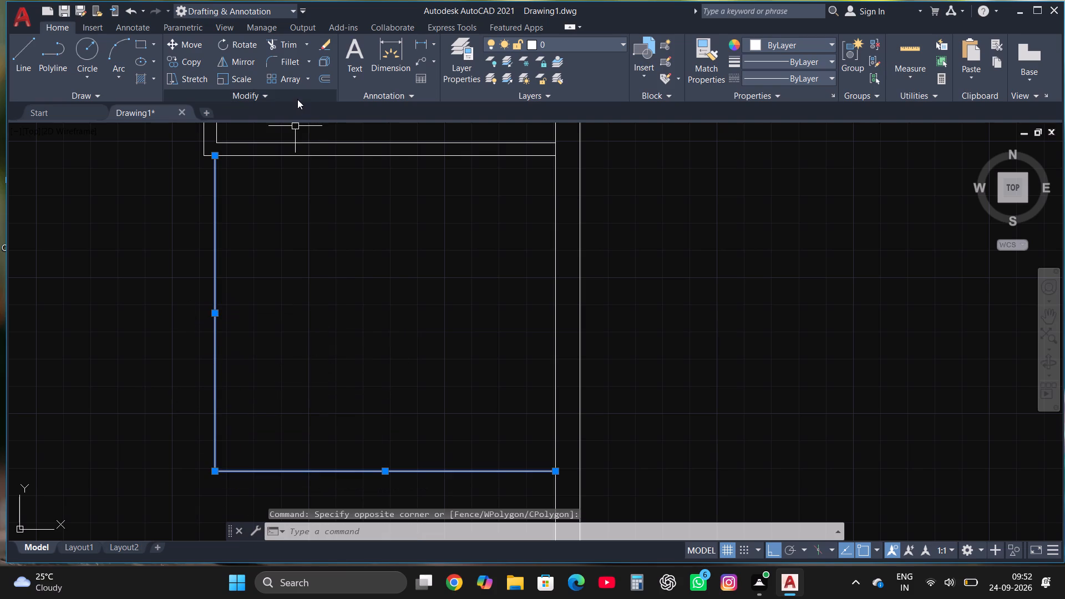
click(323, 76)
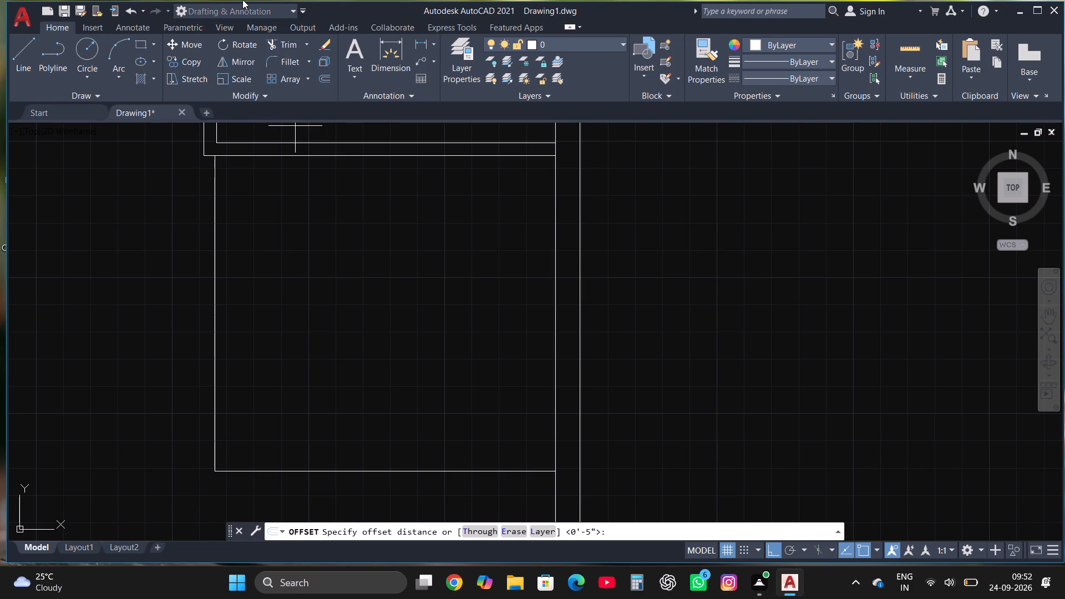
click(213, 292)
click(205, 288)
click(214, 293)
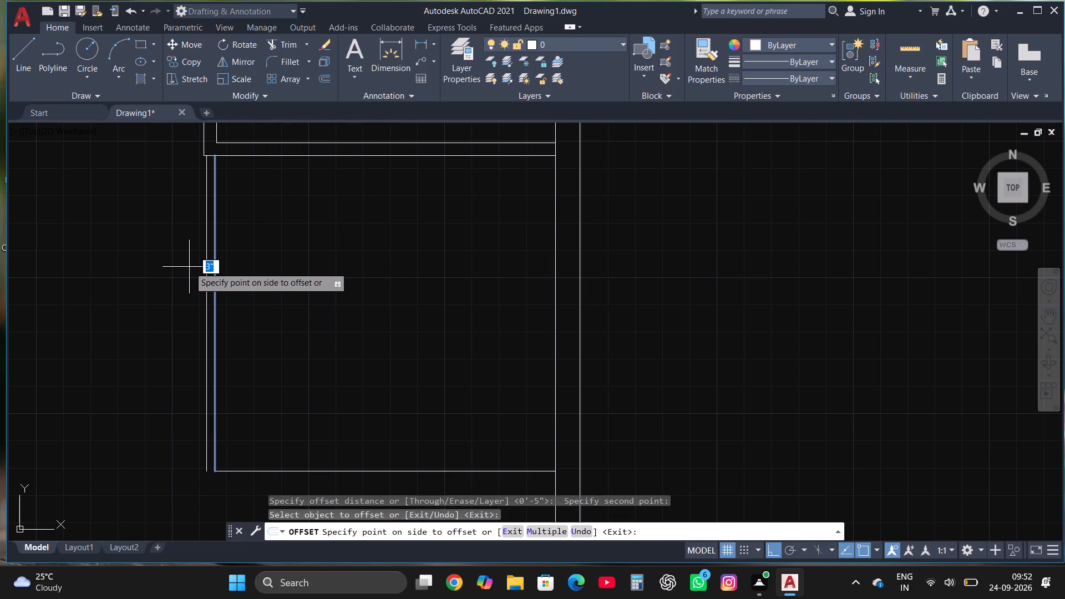
text(4.5")
key(Return)
click(255, 474)
text(4.5")
key(Return)
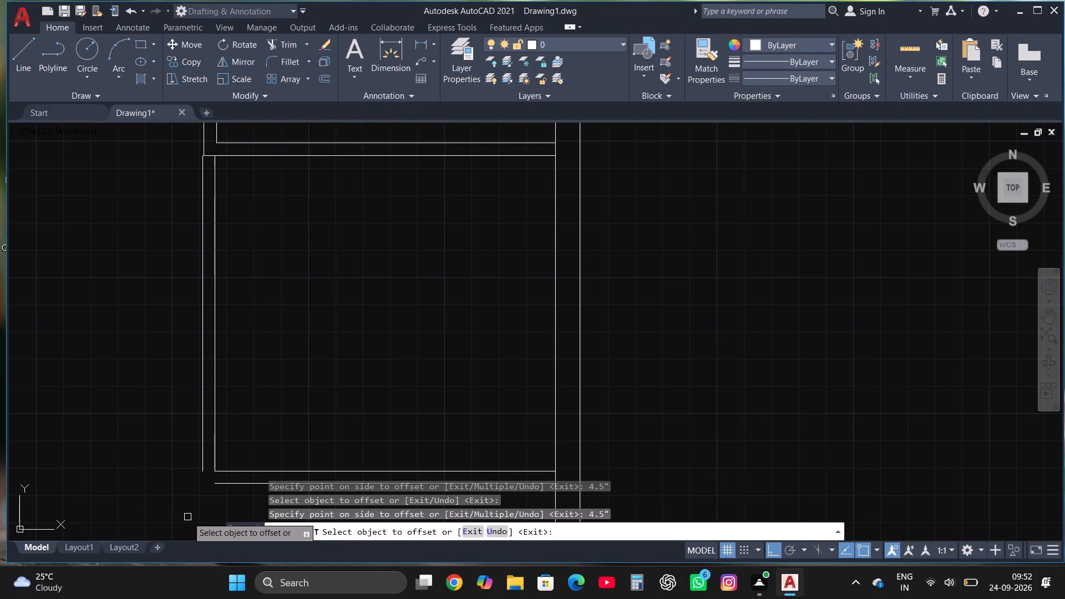
key(Escape)
Fillet the middle-right room's two outer partition lines so they meet at its lower-left corner.
scroll(285, 313, down, 2)
scroll(247, 374, up, 2)
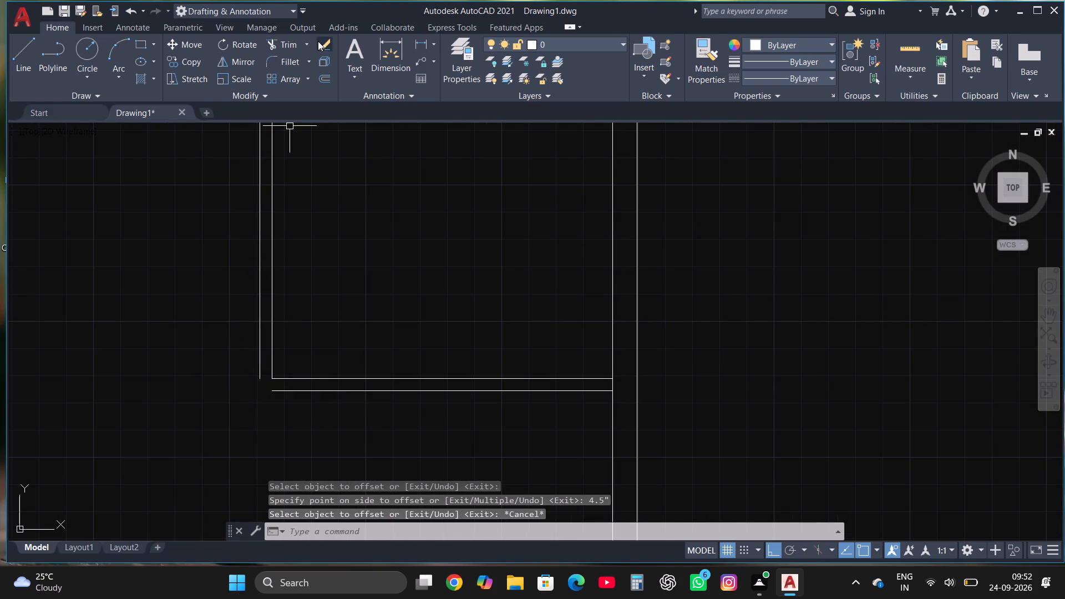
click(292, 62)
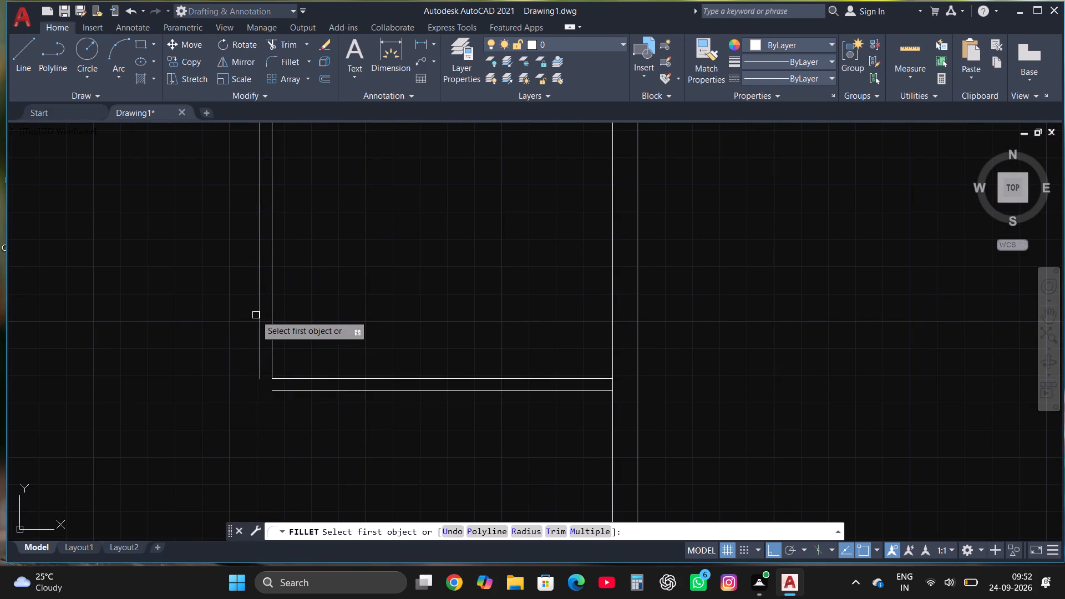
click(259, 320)
click(283, 394)
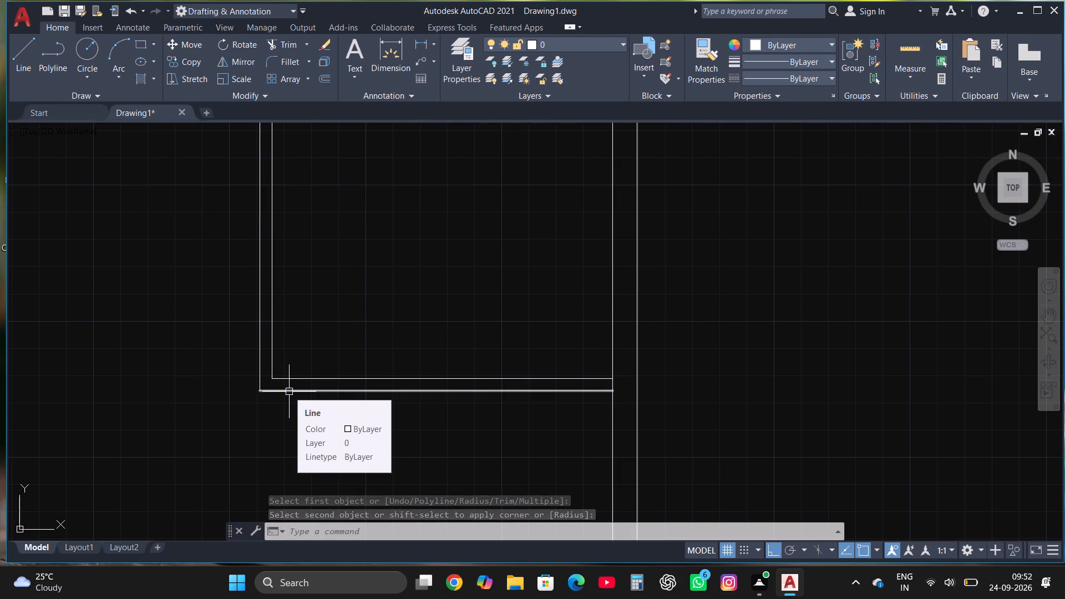
Draw connected lines from the inner wall's lower-right corner: 10'5" left along the bottom wall and 15'2" up.
scroll(365, 347, down, 3)
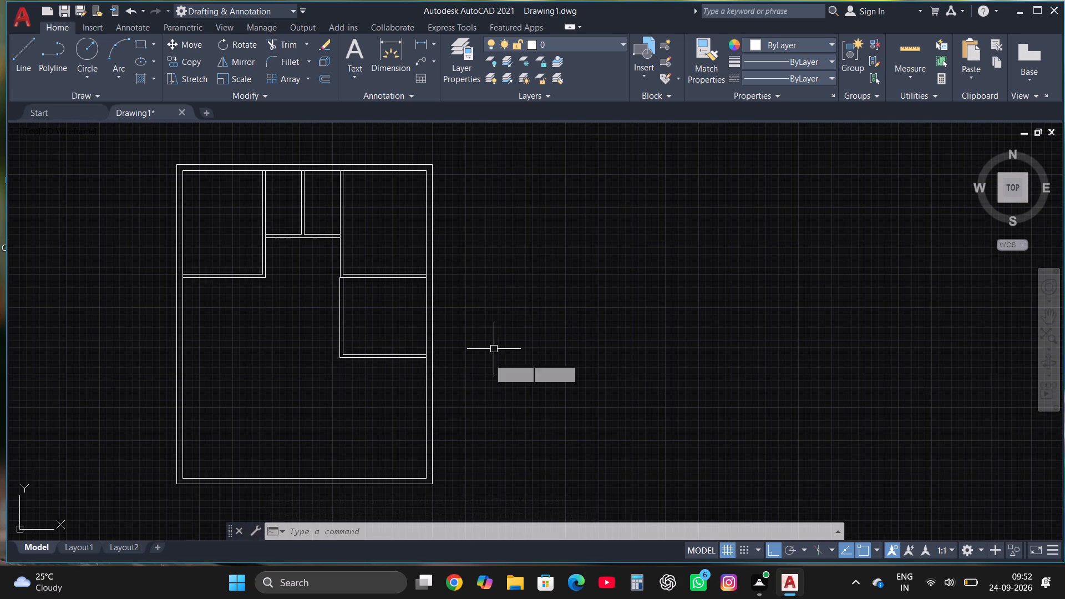
scroll(438, 478, up, 2)
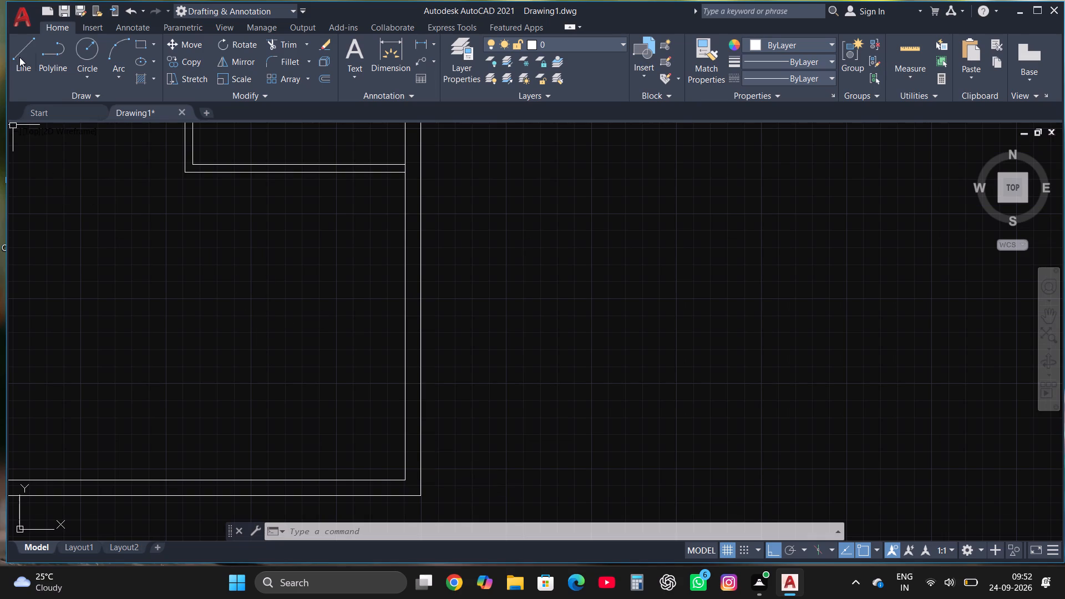
click(19, 57)
scroll(432, 221, down, 1)
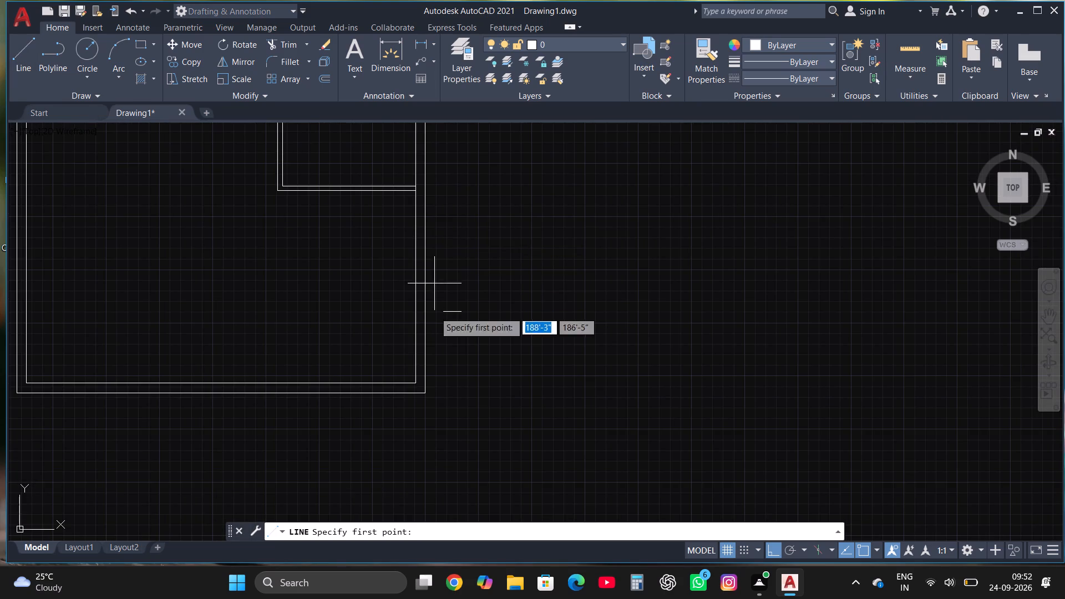
scroll(431, 381, up, 3)
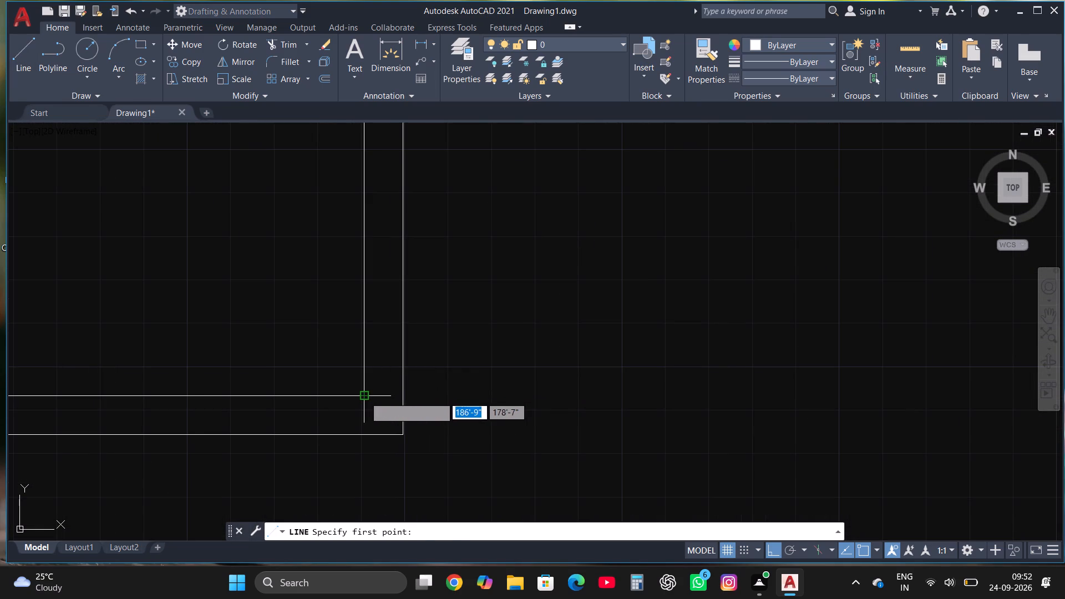
click(364, 397)
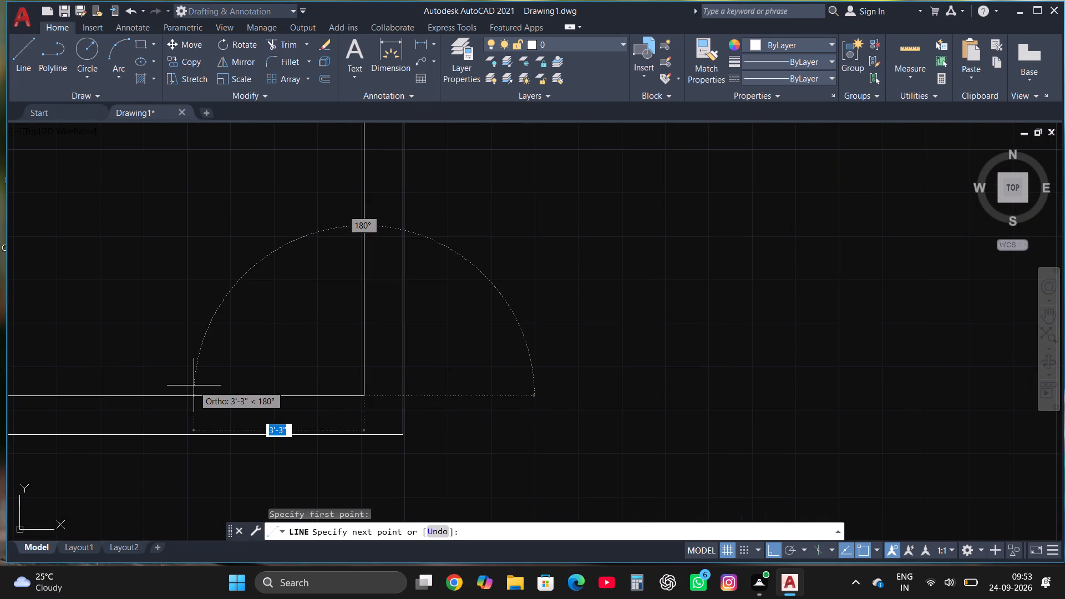
key(4)
key(BackSpace)
text(10')
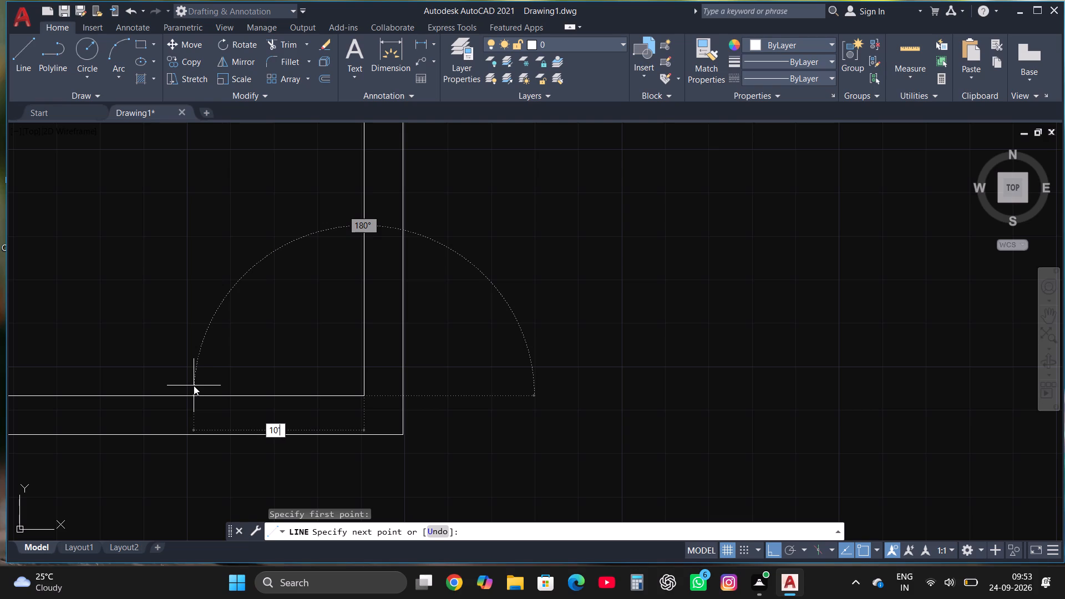
text(5")
key(Return)
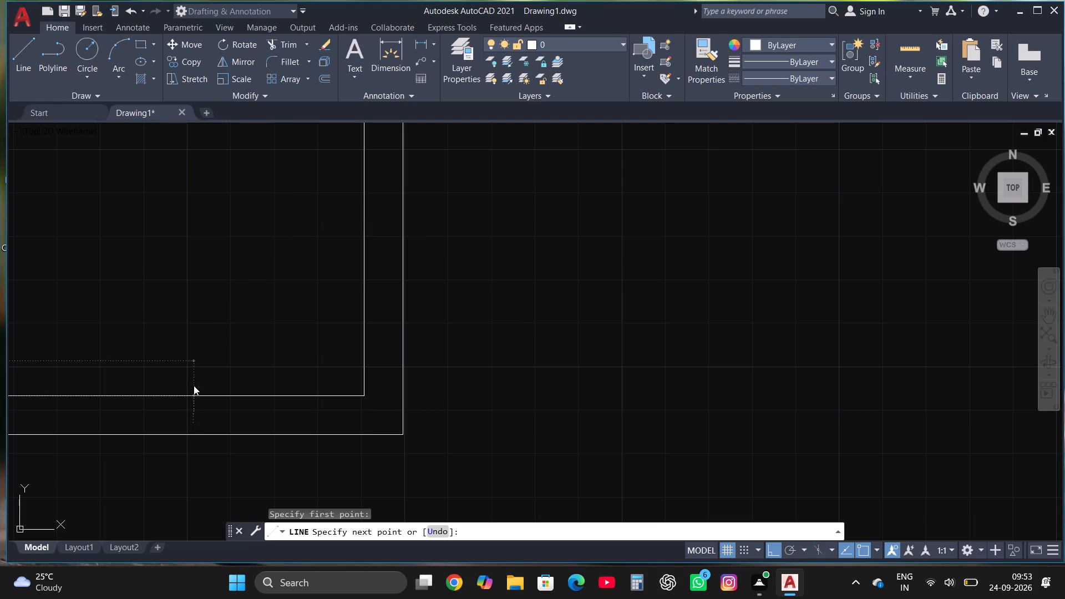
scroll(191, 389, down, 2)
scroll(268, 325, down, 2)
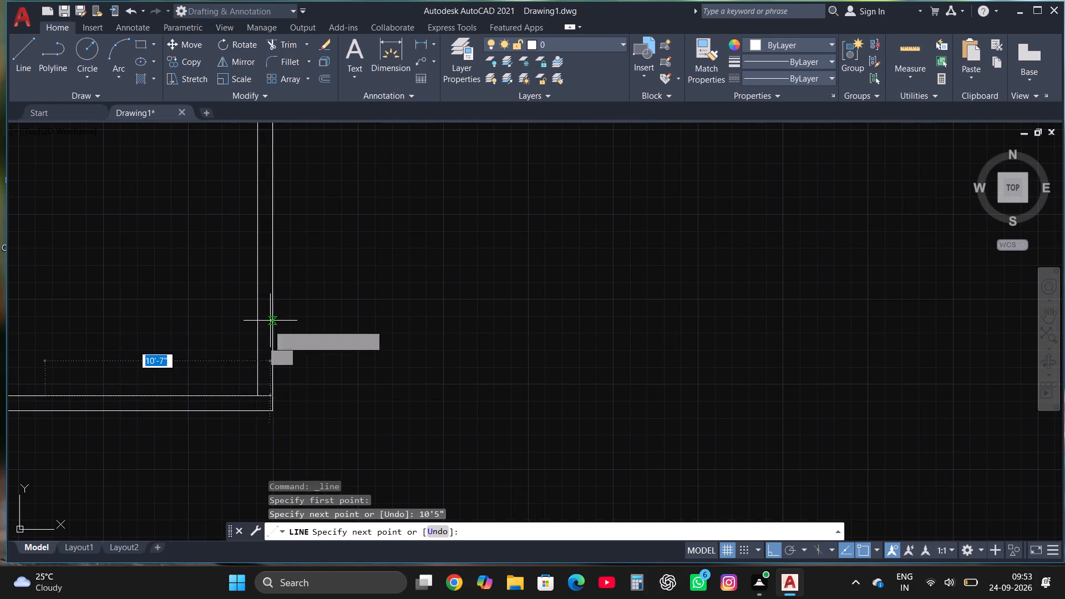
scroll(116, 256, up, 1)
text(15)
text('2")
key(Return)
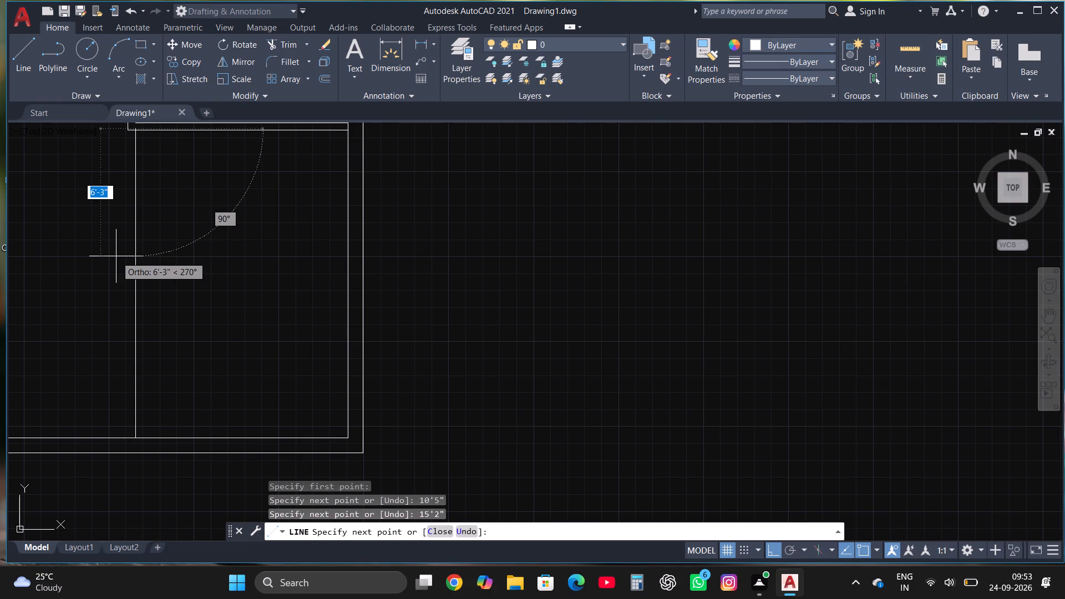
key(Escape)
Trim the new vertical line's stub that extends into the middle-right room's bottom partition.
scroll(163, 233, down, 2)
scroll(163, 192, up, 1)
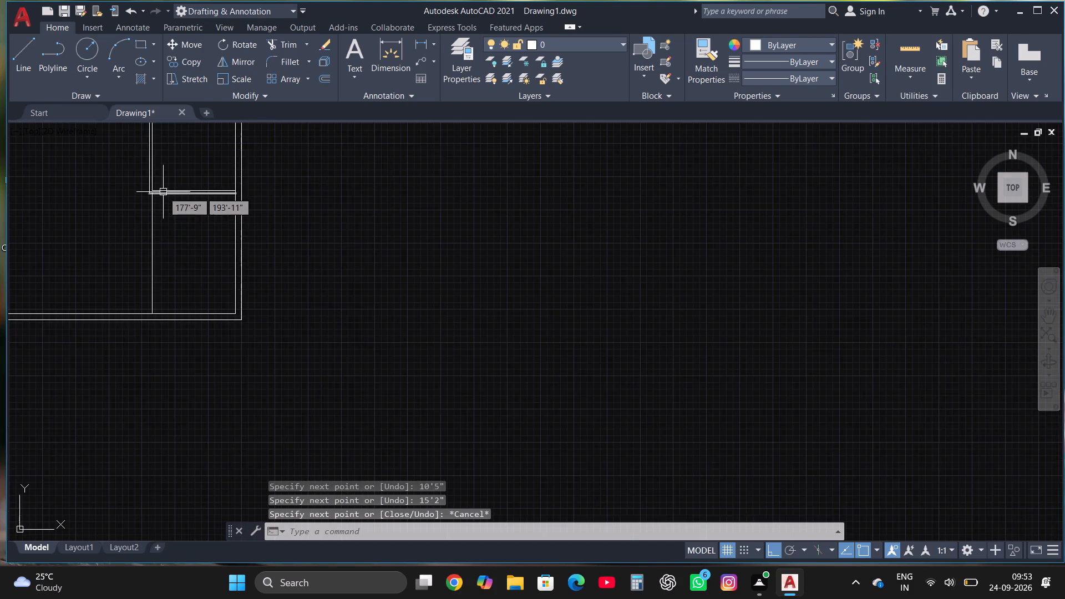
scroll(163, 192, up, 3)
scroll(90, 188, up, 2)
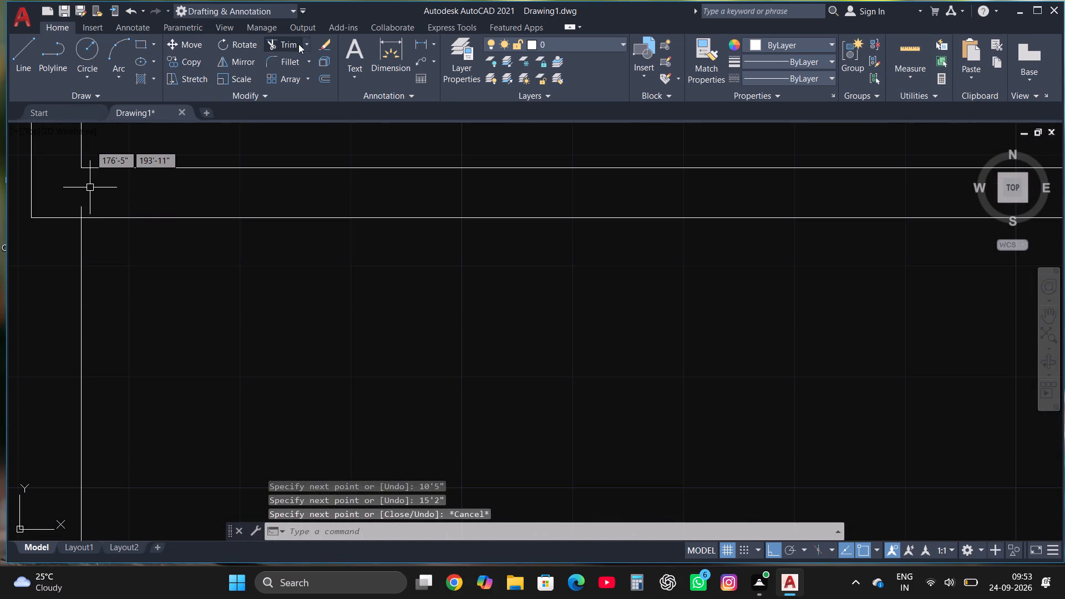
click(285, 44)
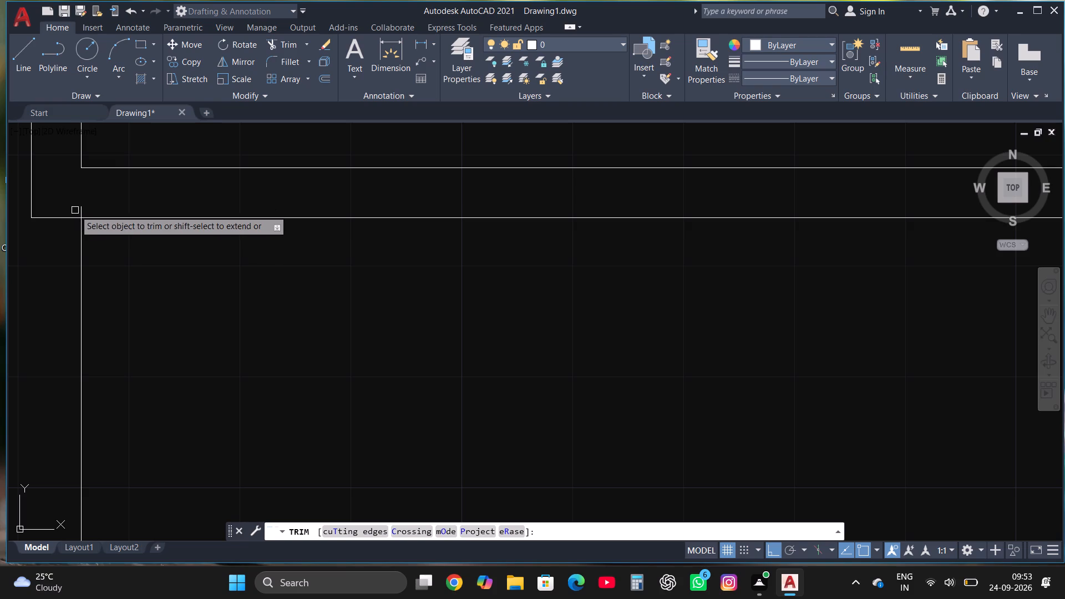
click(81, 208)
key(Escape)
Copy the lower-right room's vertical side line 4.5" to the left to form its partition wall.
scroll(292, 173, down, 4)
scroll(341, 227, down, 1)
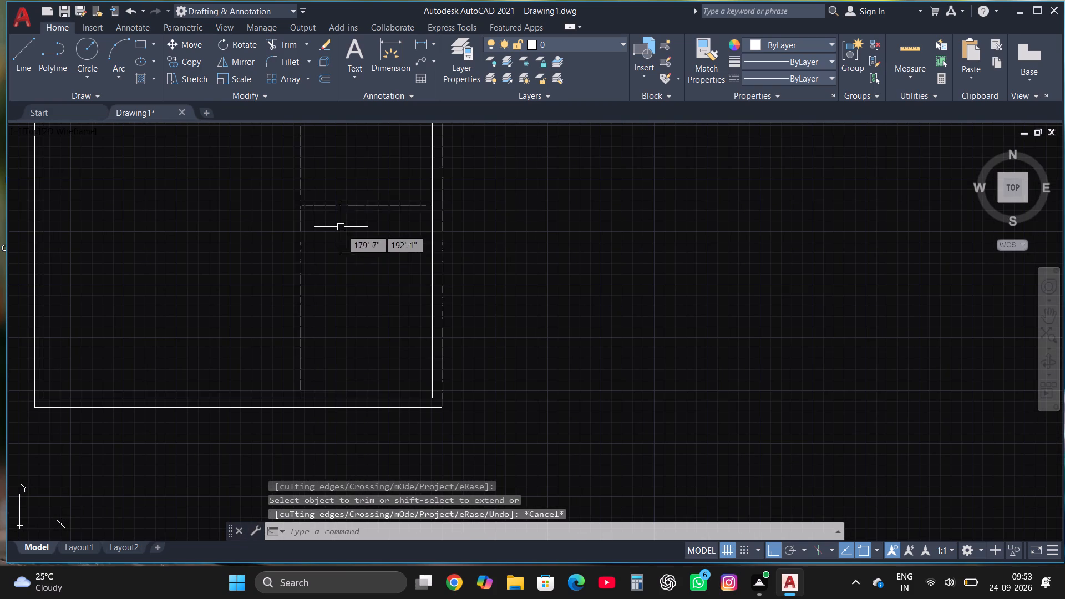
click(297, 342)
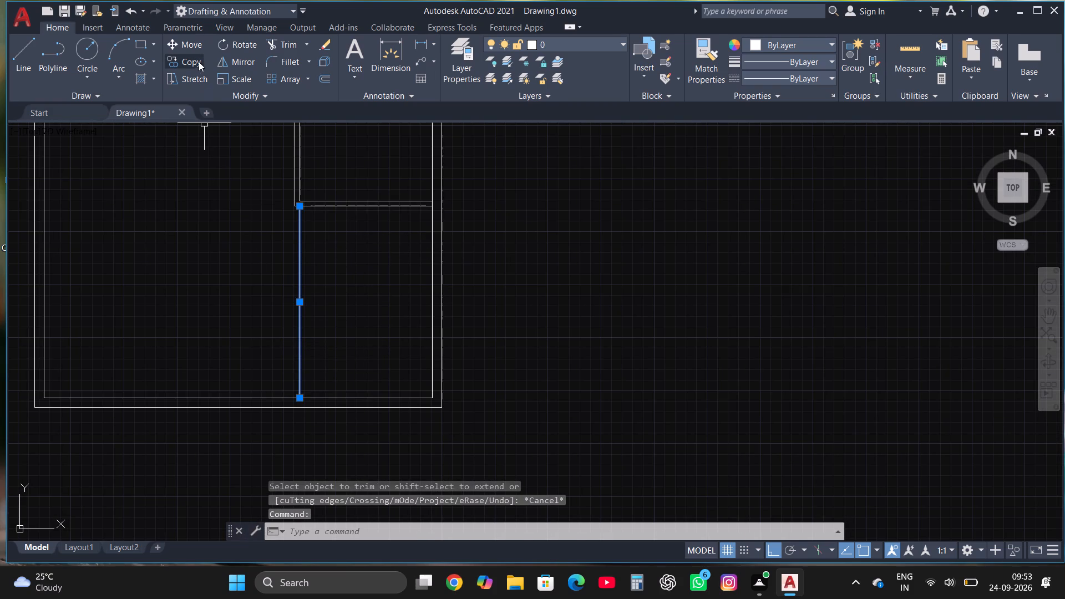
click(192, 64)
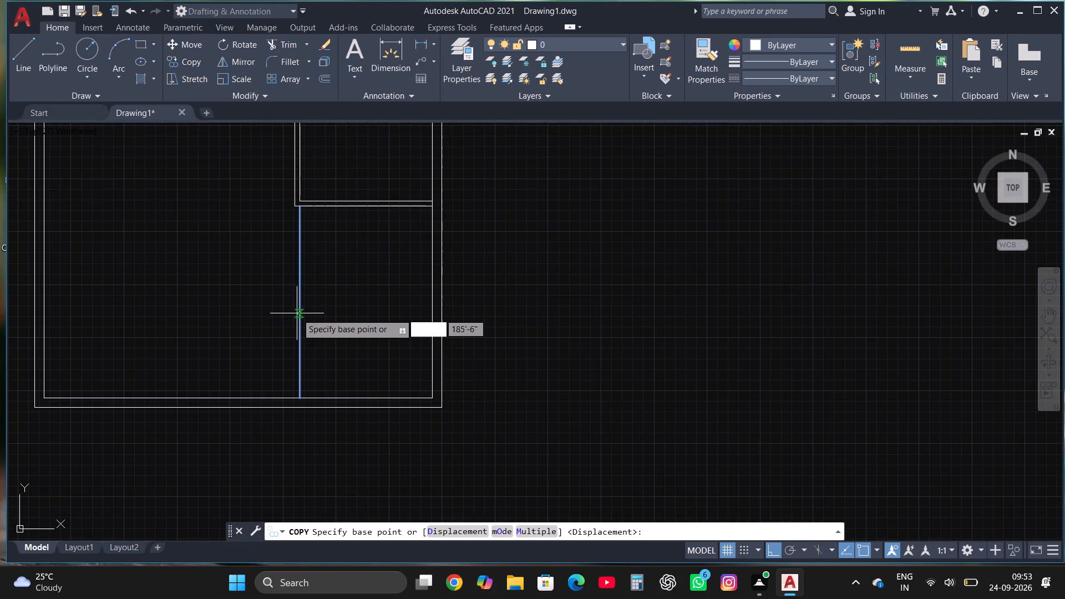
click(300, 314)
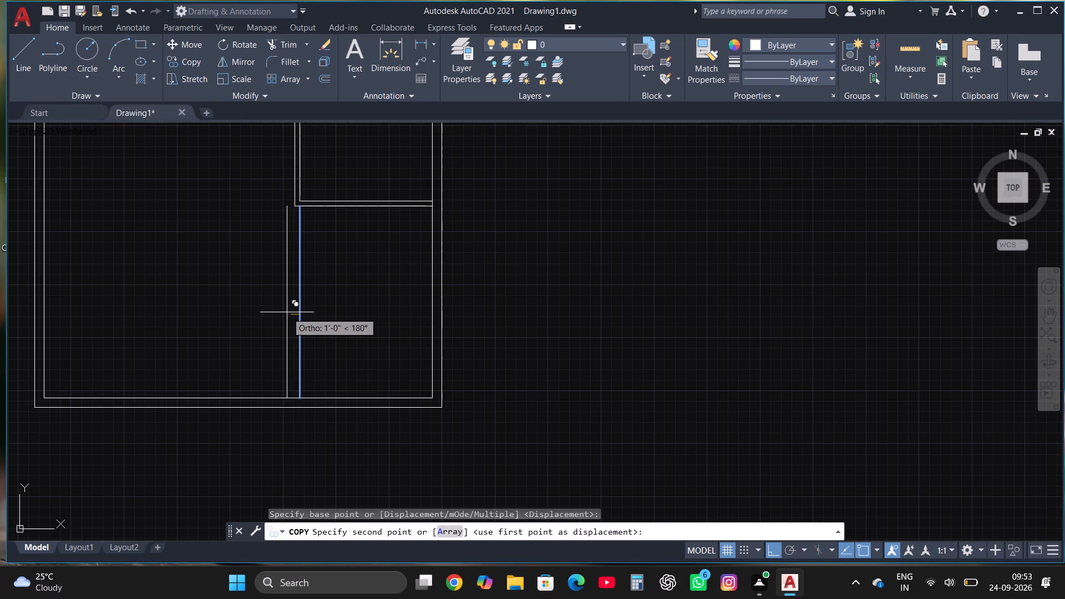
text(4.5")
key(Return)
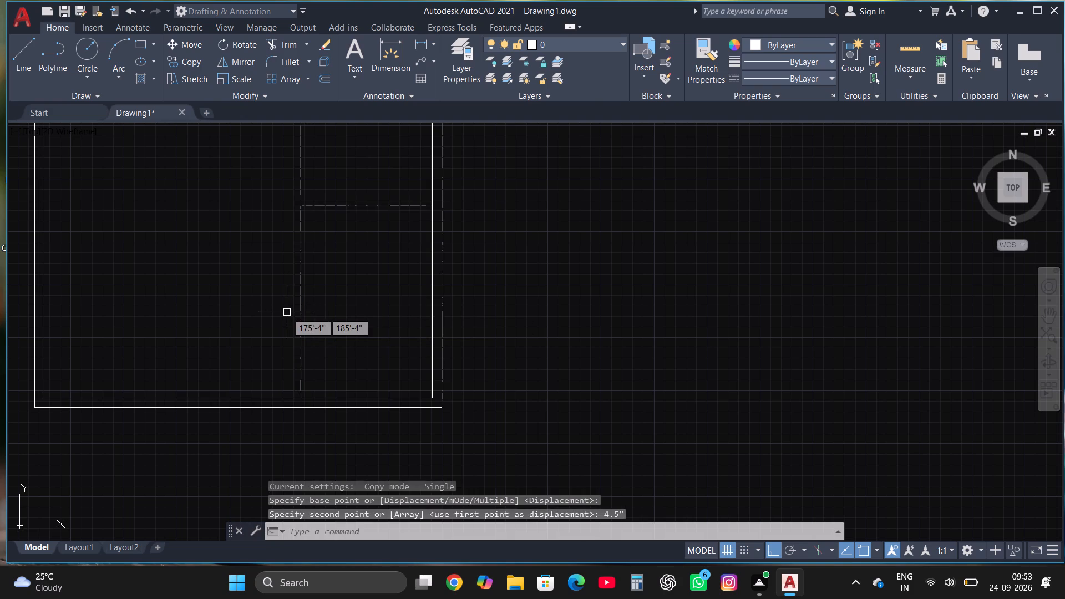
key(Escape)
Draw connected lines from the inner wall's lower-left corner: 10' right, 12' up and 10' left to the wall.
scroll(358, 299, down, 2)
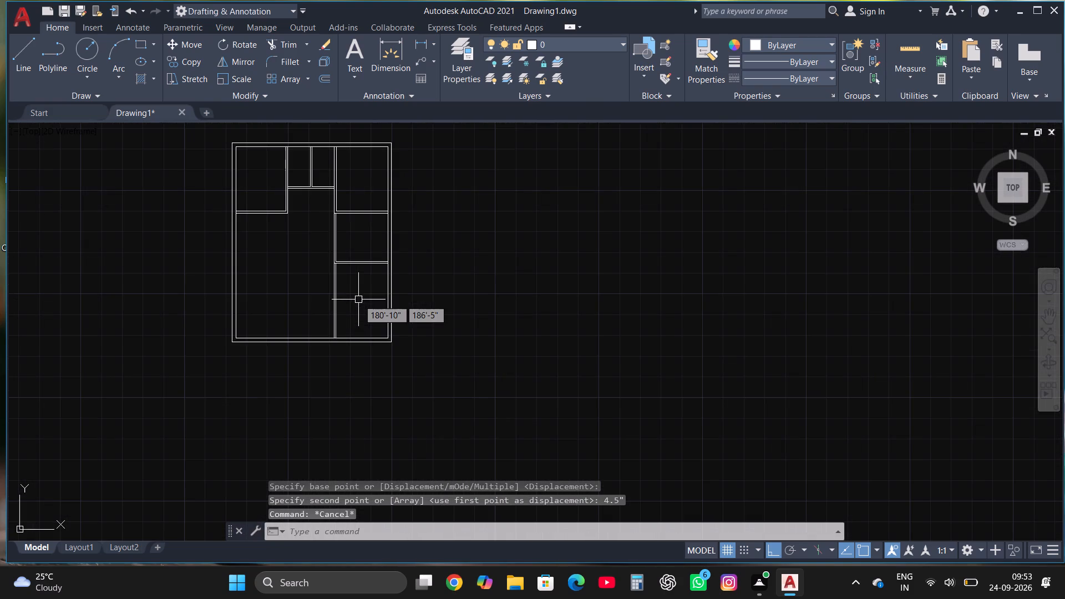
scroll(193, 318, up, 1)
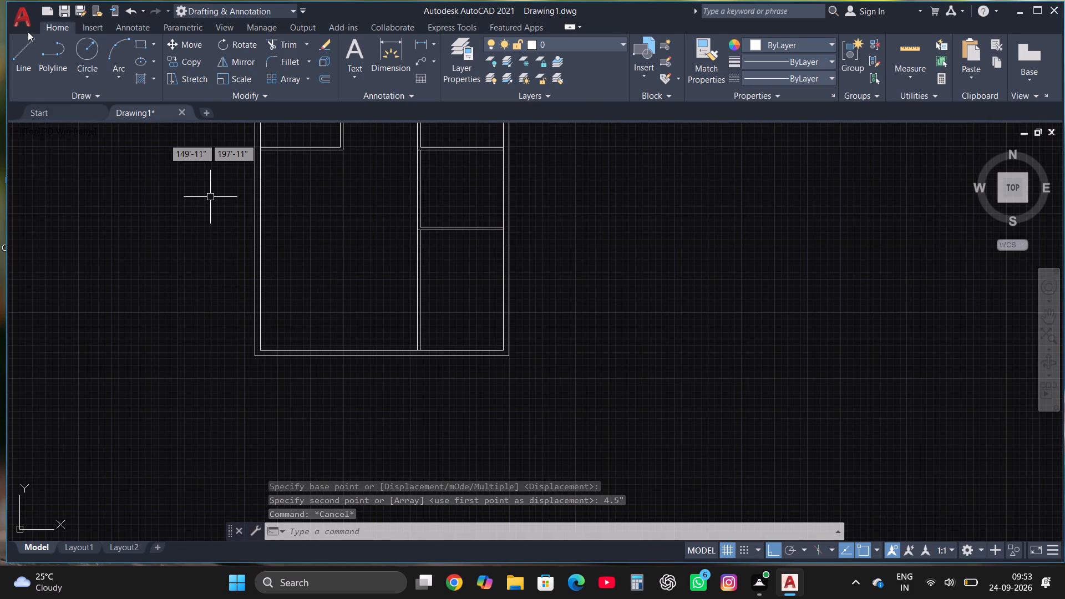
click(29, 50)
scroll(447, 332, up, 1)
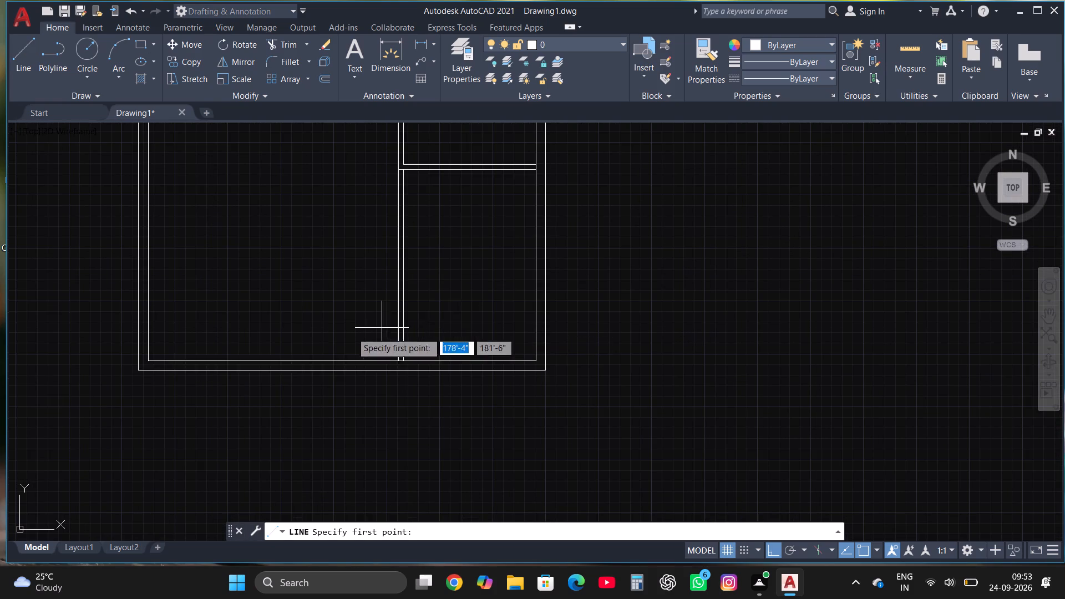
click(148, 362)
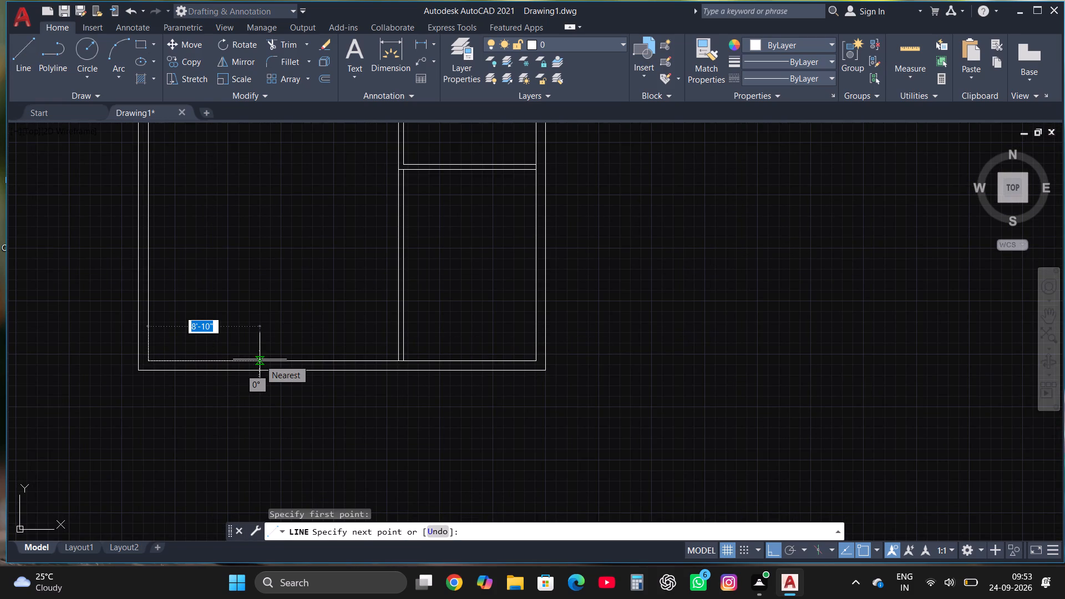
text(10)
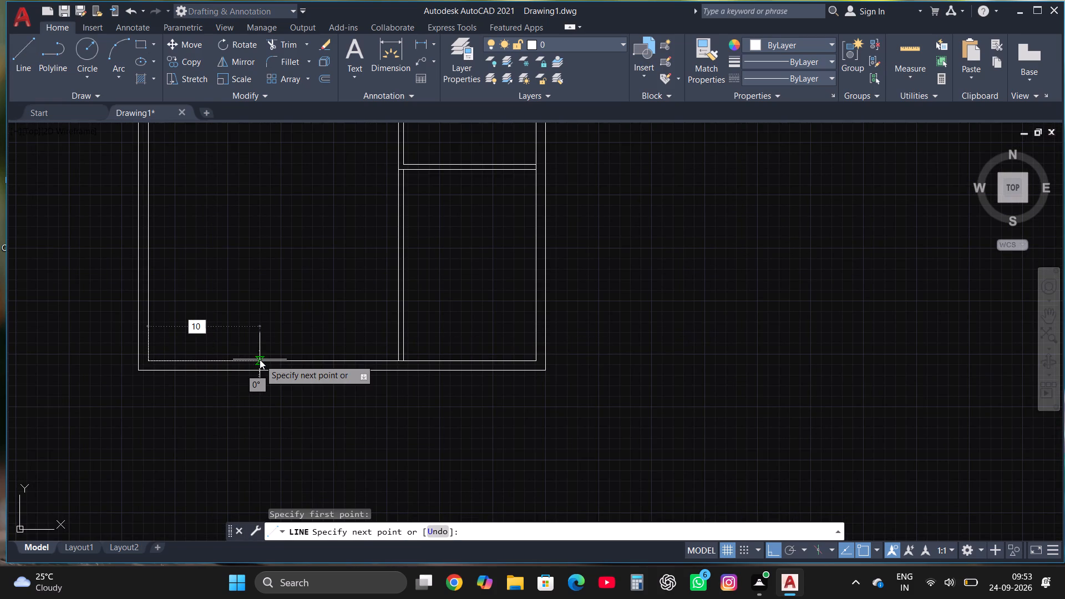
key(apostrophe)
key(Return)
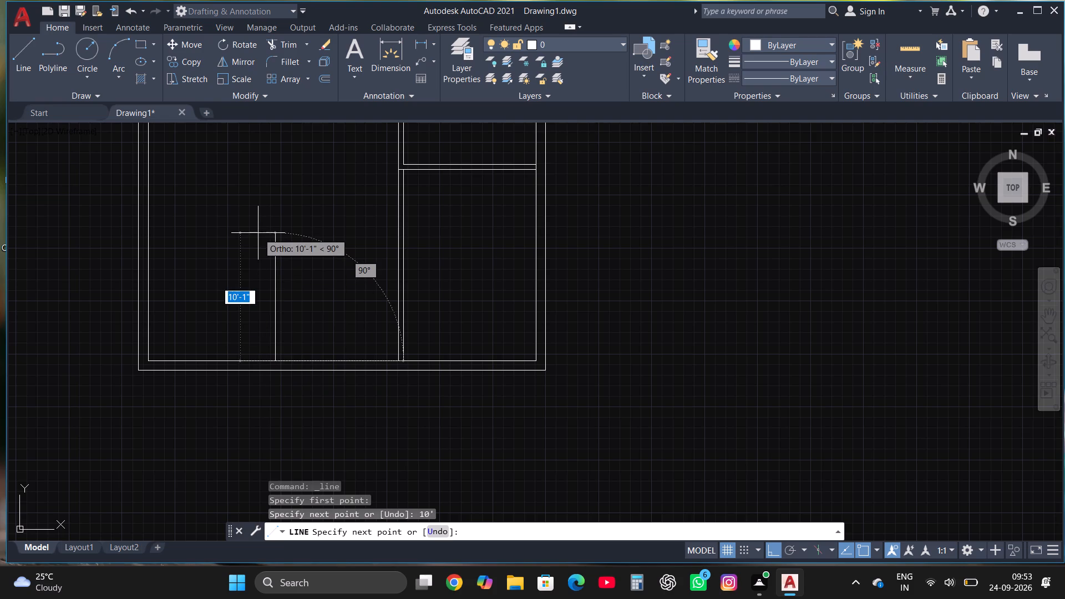
text(12')
key(Return)
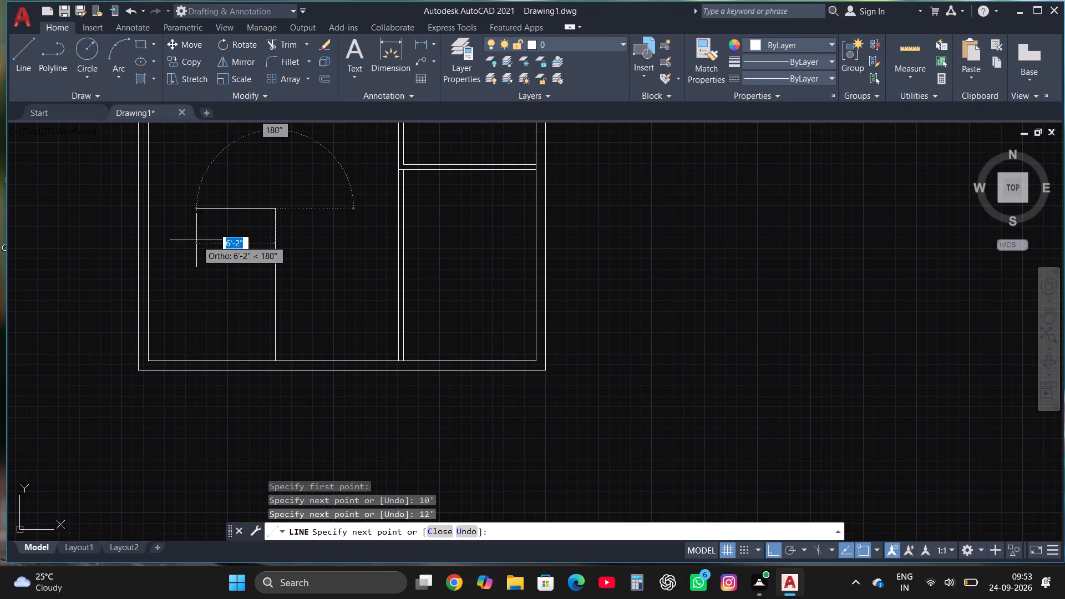
text(10')
key(Return)
key(Escape)
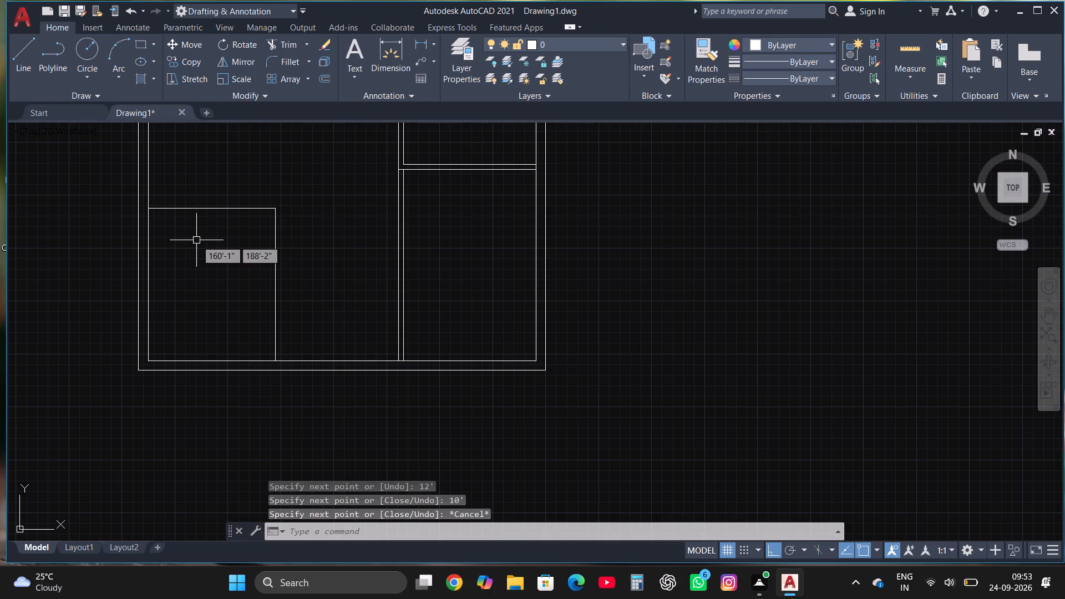
Offset the lower-left room's vertical side line and its top line 4.5" outward to form the partition walls.
scroll(262, 303, down, 1)
click(278, 267)
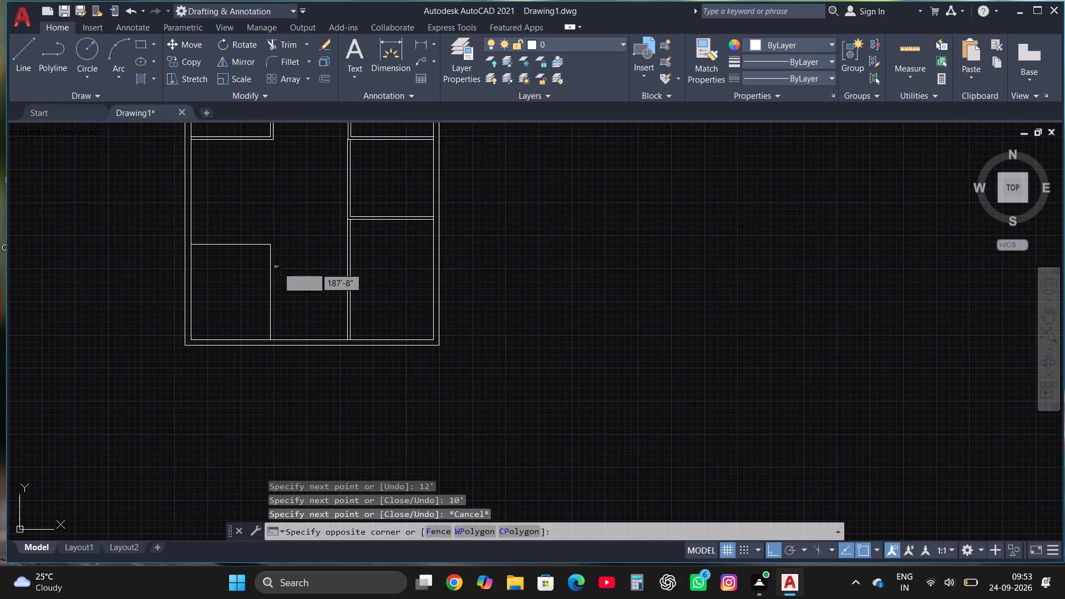
click(237, 216)
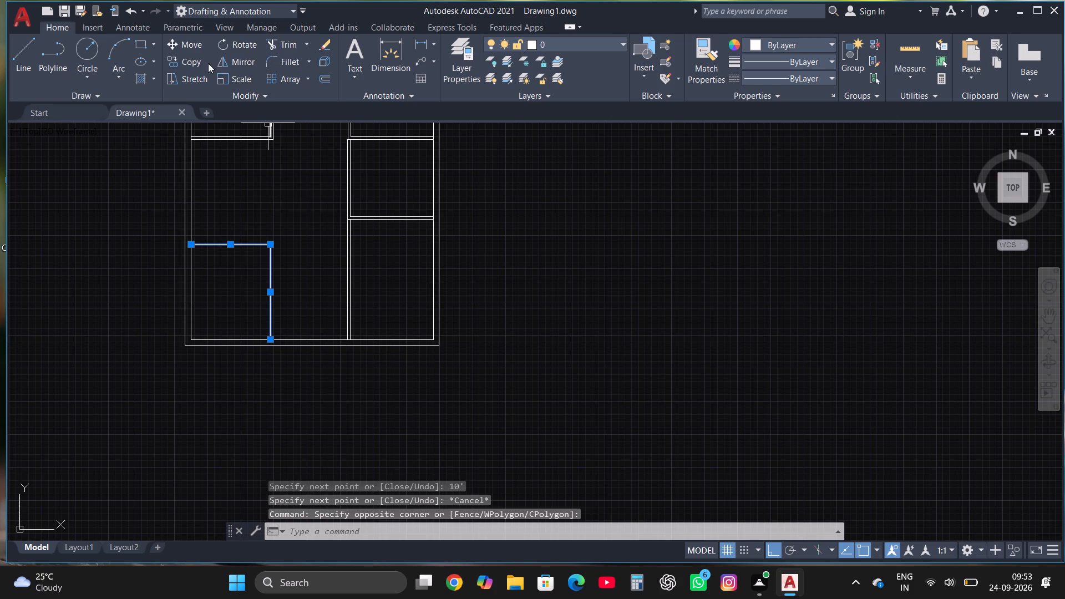
click(326, 73)
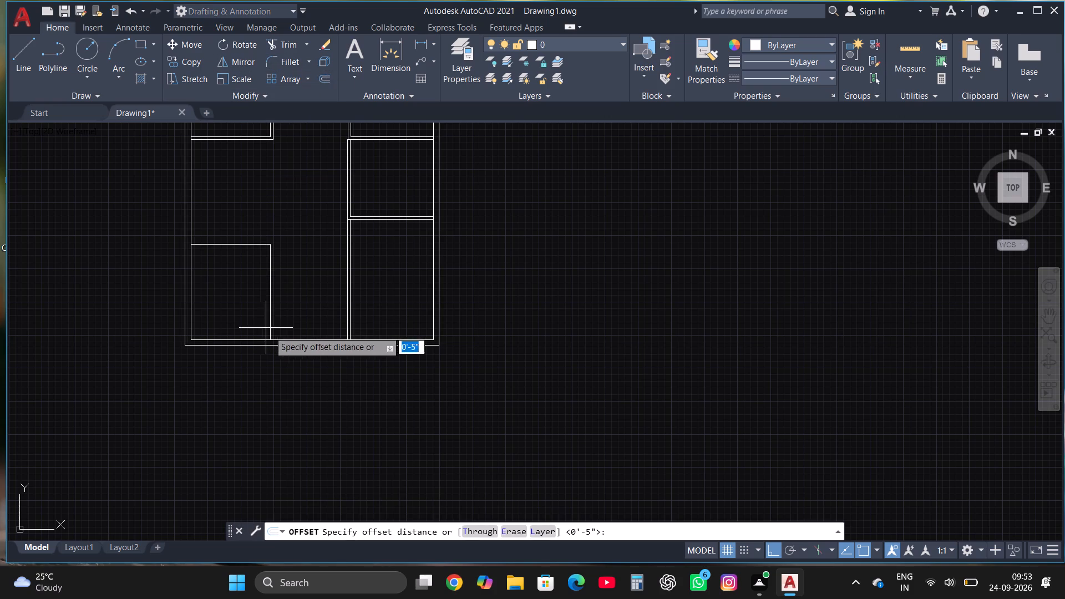
click(271, 314)
click(275, 314)
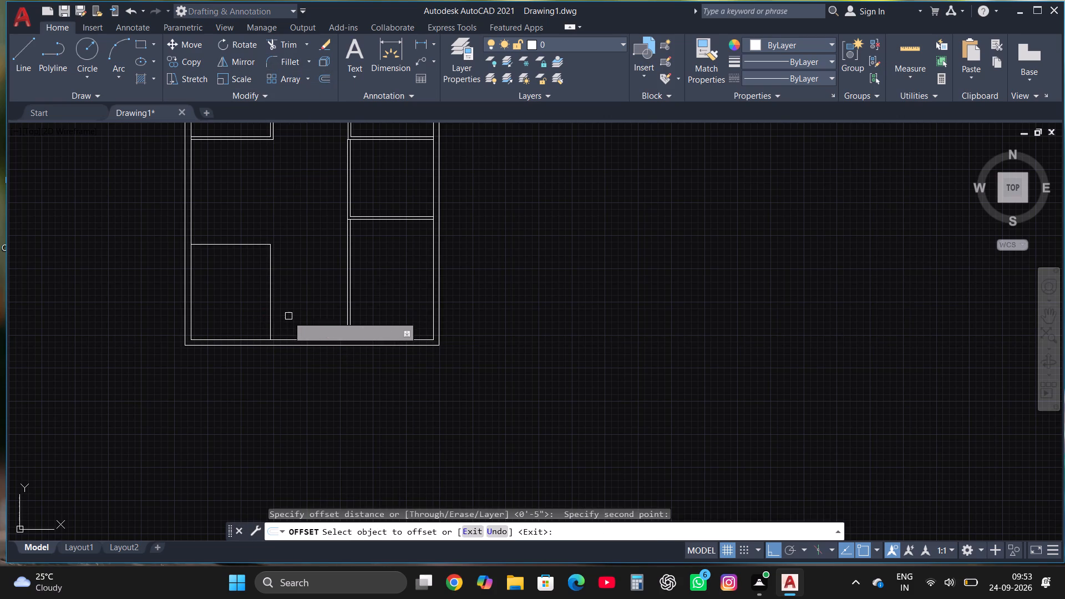
click(271, 296)
text(4.5")
key(Return)
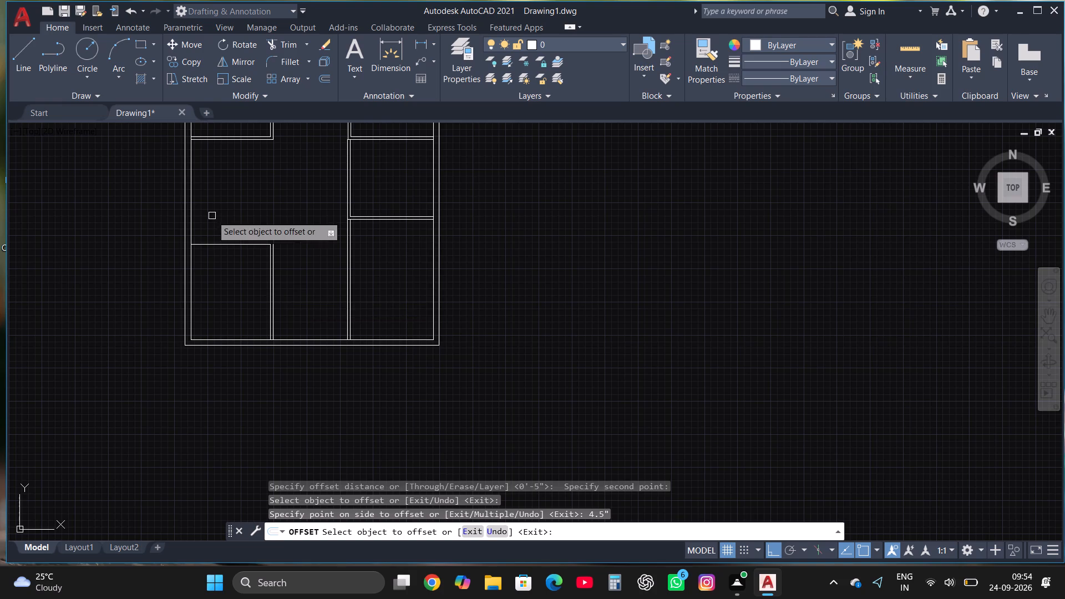
click(226, 239)
click(231, 242)
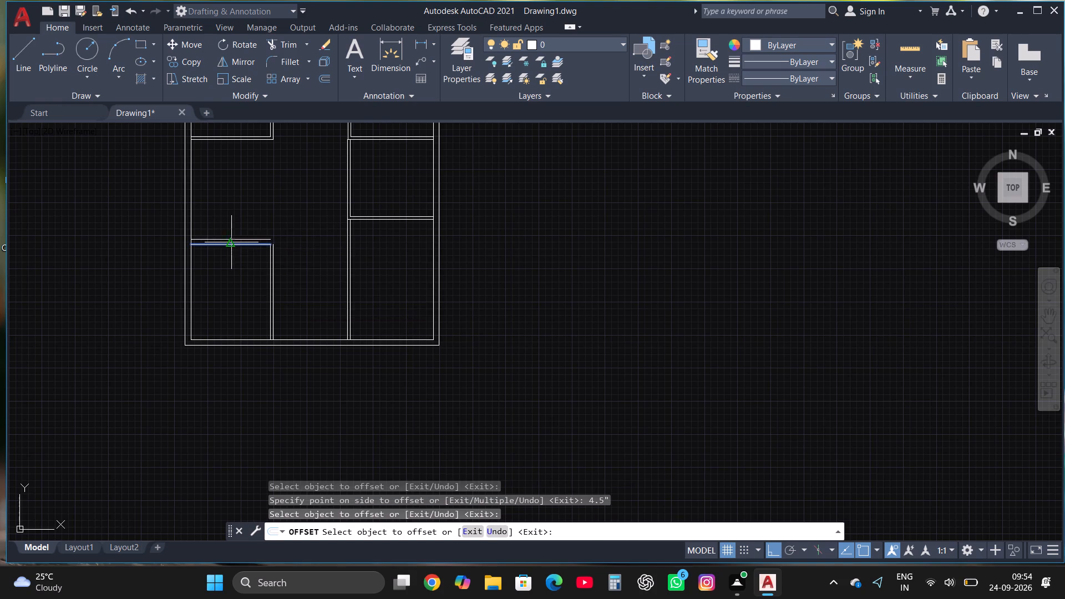
text(4.5")
key(Return)
key(Escape)
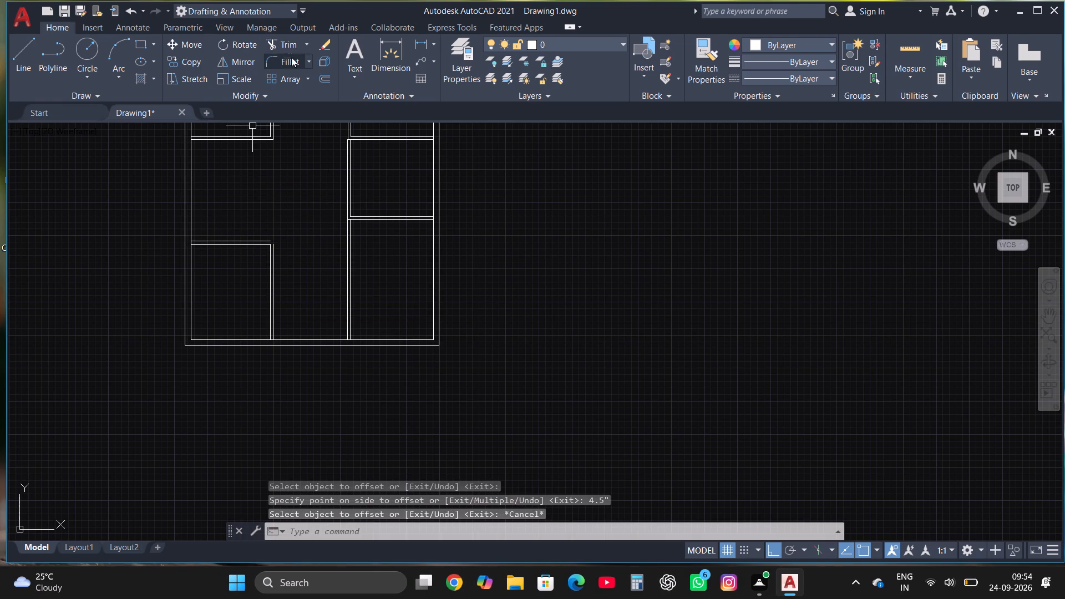
Fillet the two outer partition lines of the lower-left room so they meet in a corner.
click(290, 59)
scroll(286, 233, up, 2)
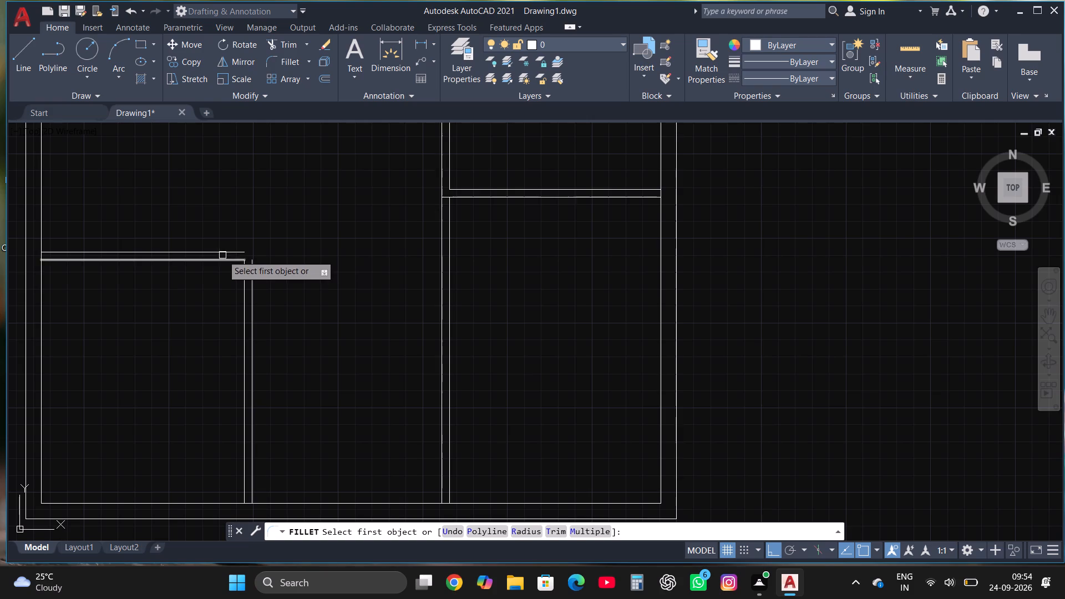
click(222, 247)
click(229, 250)
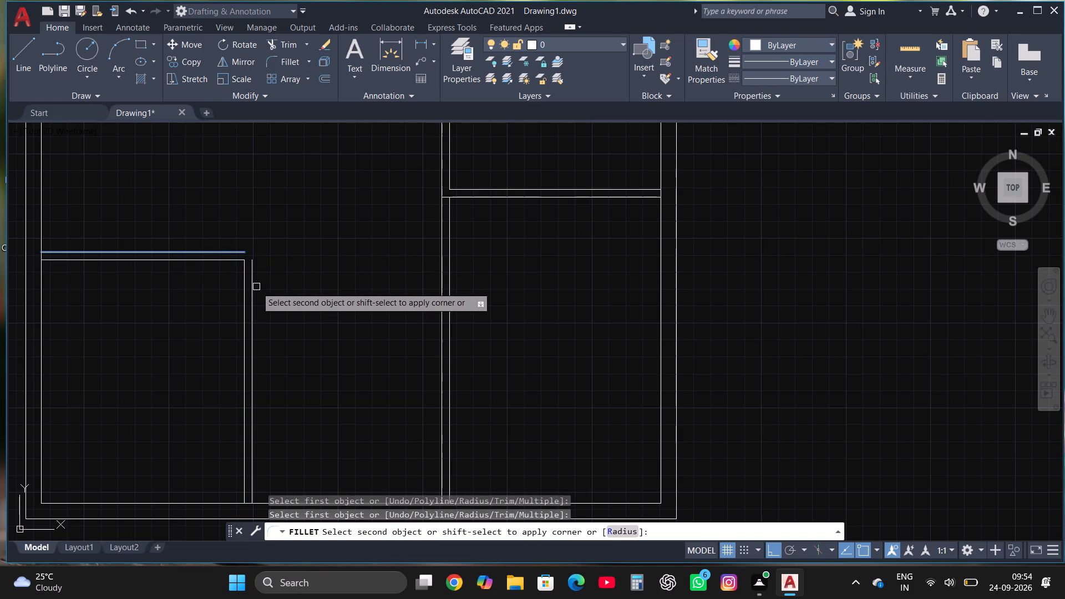
click(254, 287)
key(Escape)
Insert the Door - Imperial and Toilet - Imperial blocks from the tool palettes in the empty space beside the plan.
scroll(292, 306, down, 2)
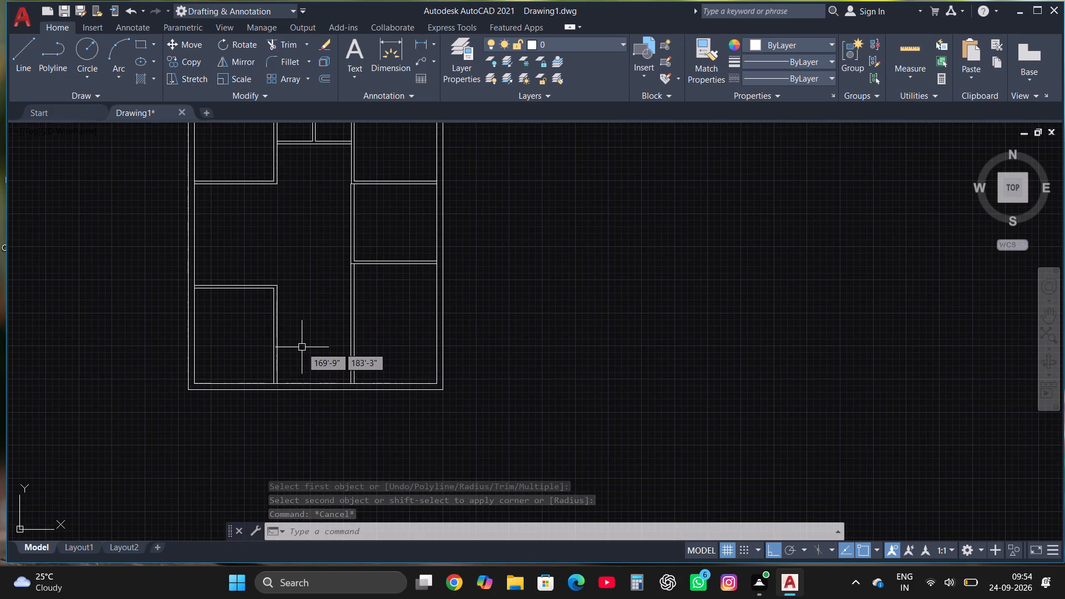
scroll(373, 303, down, 2)
scroll(374, 304, up, 2)
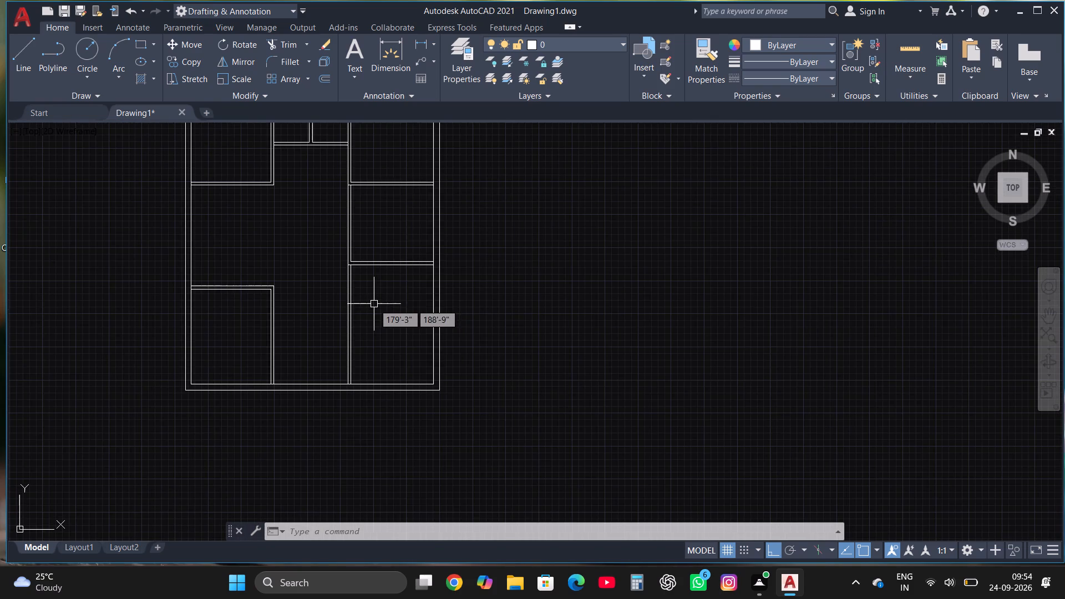
text(TOOL)
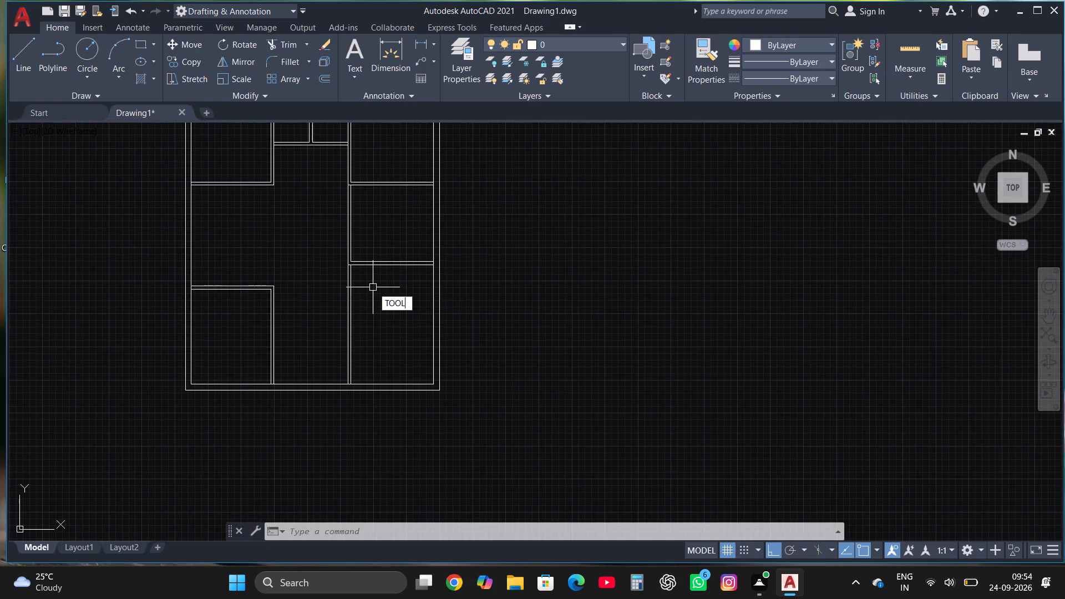
click(464, 319)
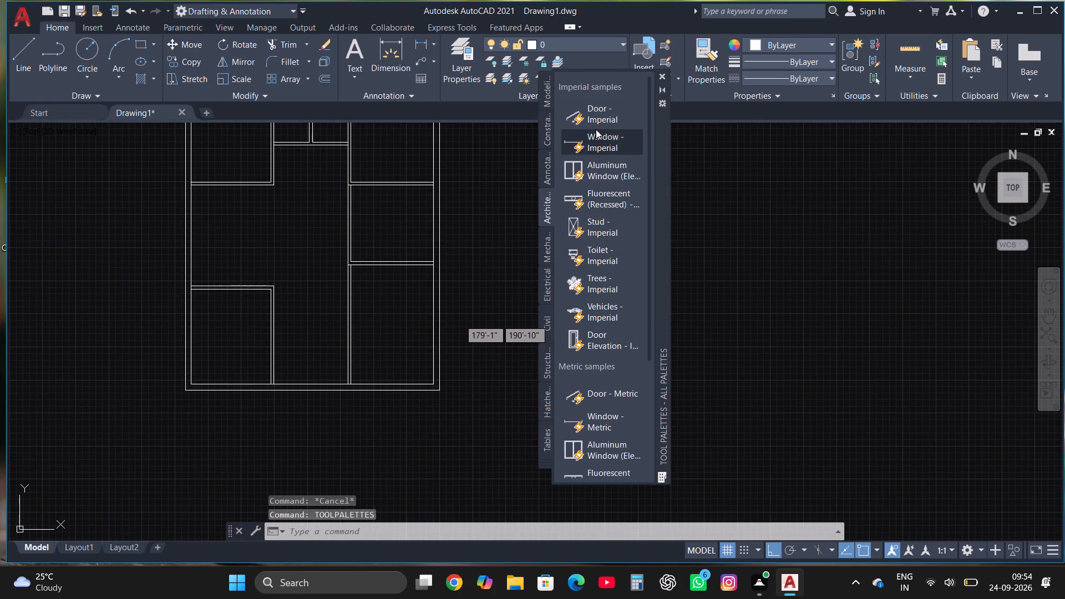
click(595, 116)
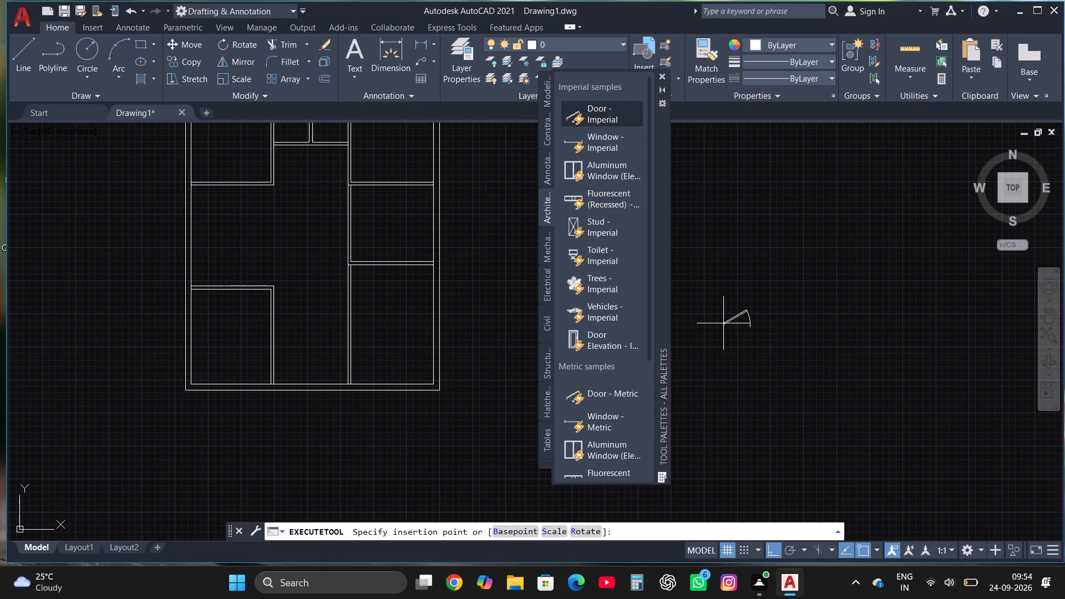
click(723, 323)
click(594, 259)
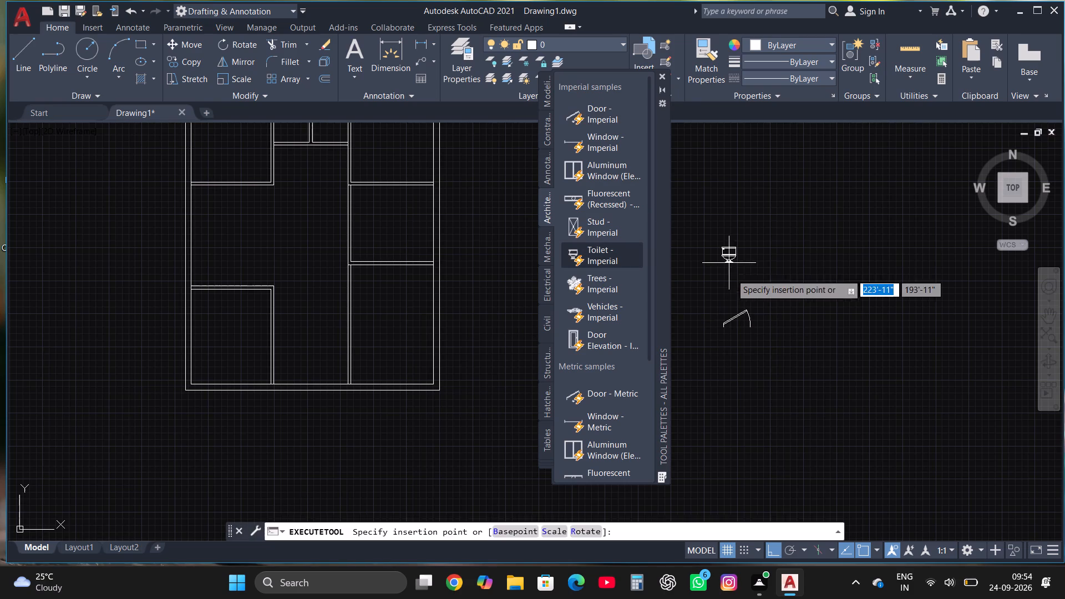
click(735, 280)
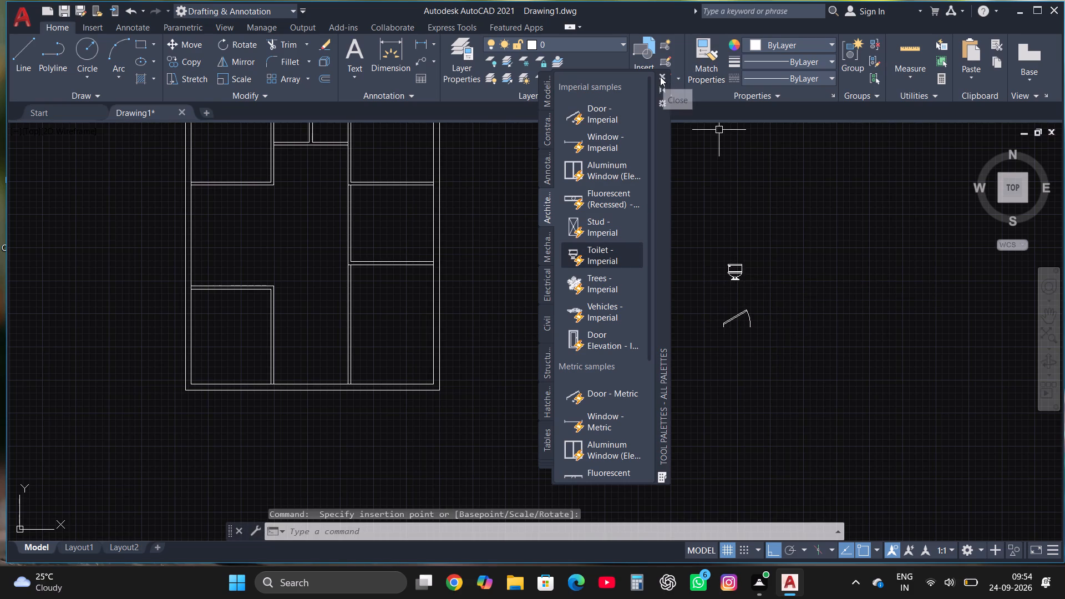
click(660, 77)
Set the inserted door block's opening angle to Open 90º.
click(737, 314)
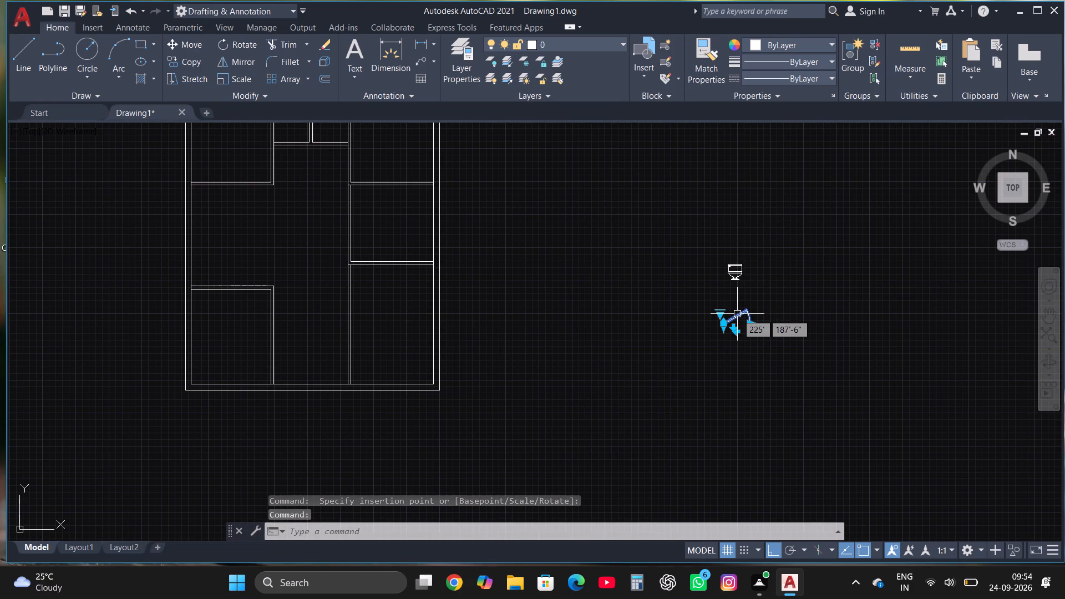
click(717, 315)
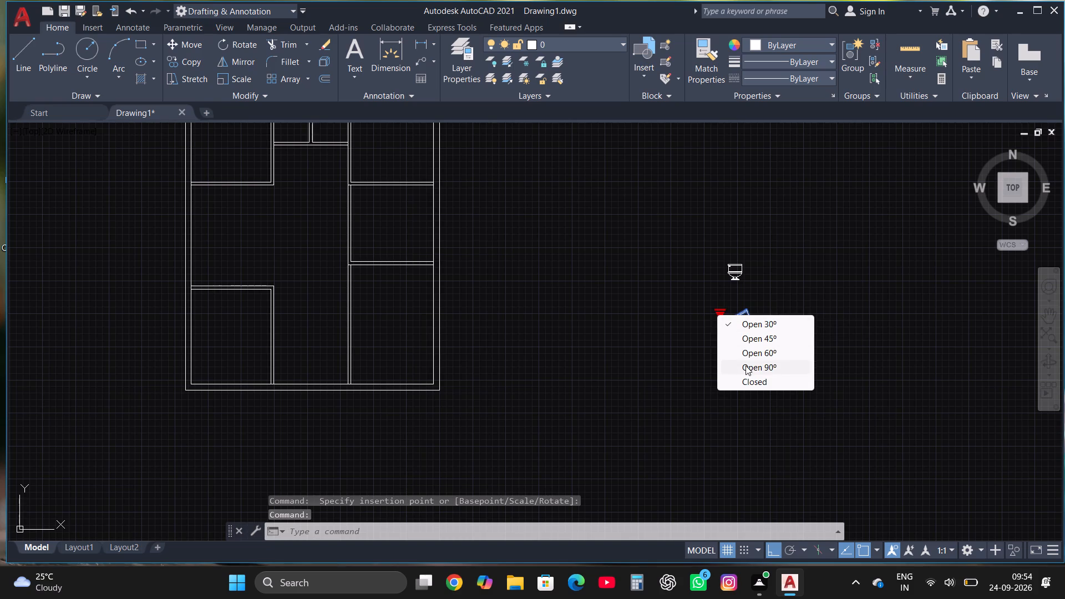
click(749, 370)
key(Escape)
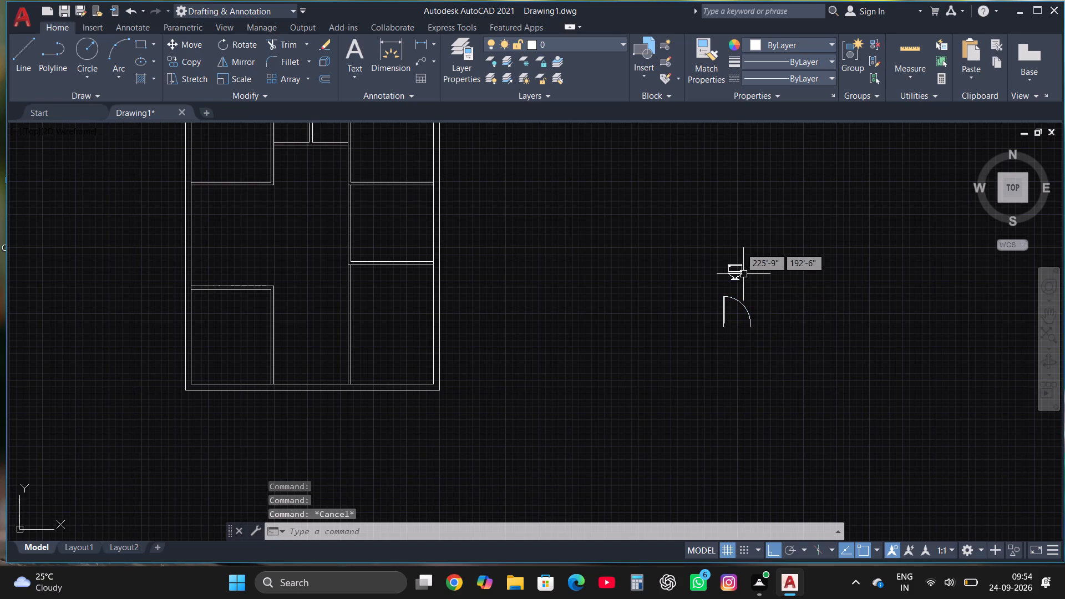
Switch the inserted toilet block from its elevation to its plan view.
click(731, 269)
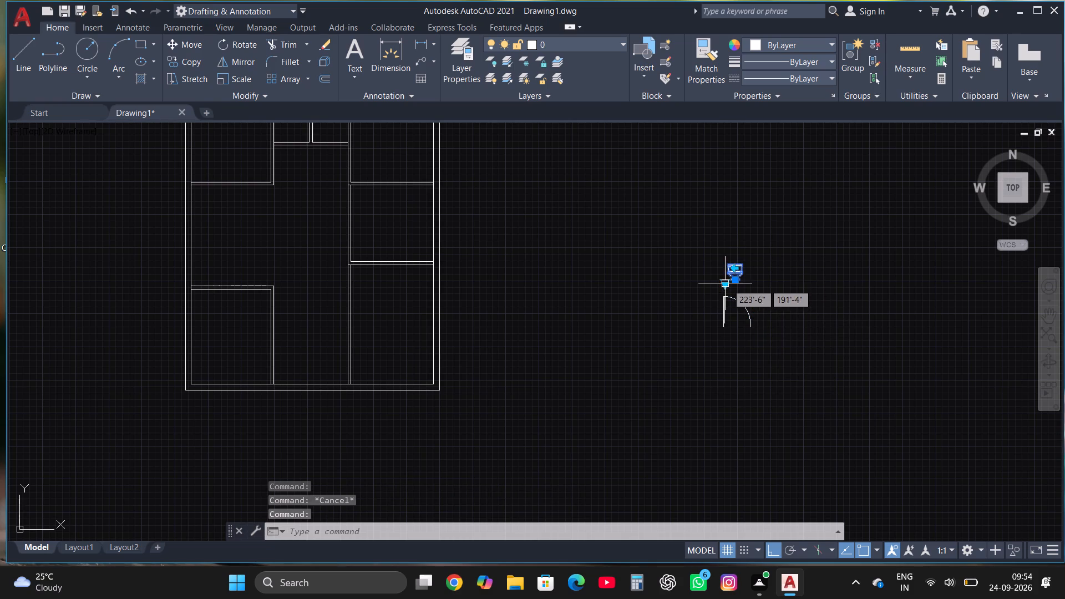
click(727, 284)
click(785, 307)
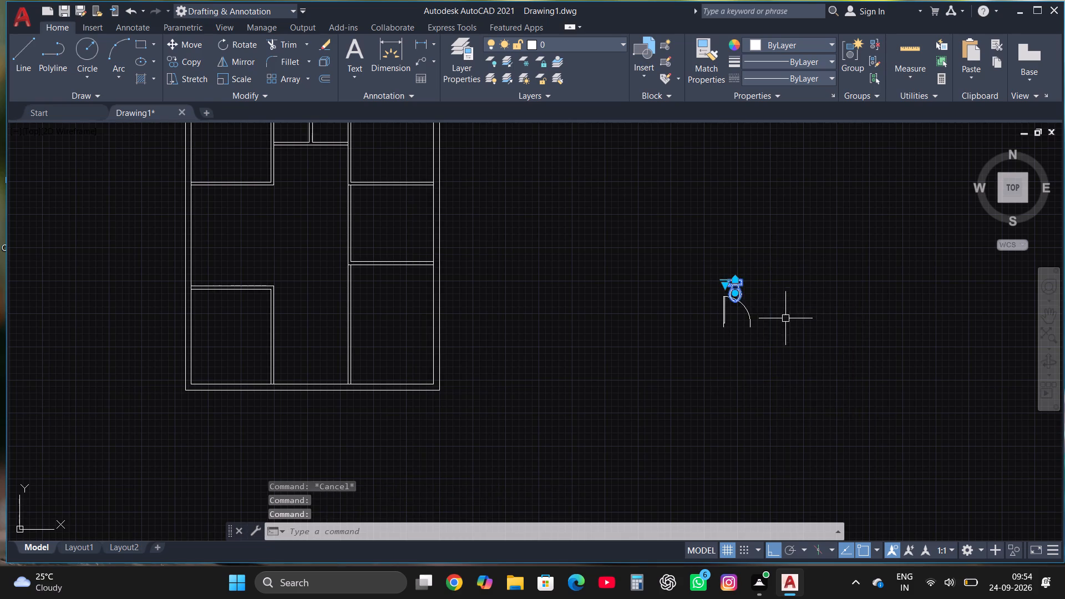
key(Escape)
Move the toilet block horizontally away from the door, closer to the floor plan.
click(739, 293)
click(174, 48)
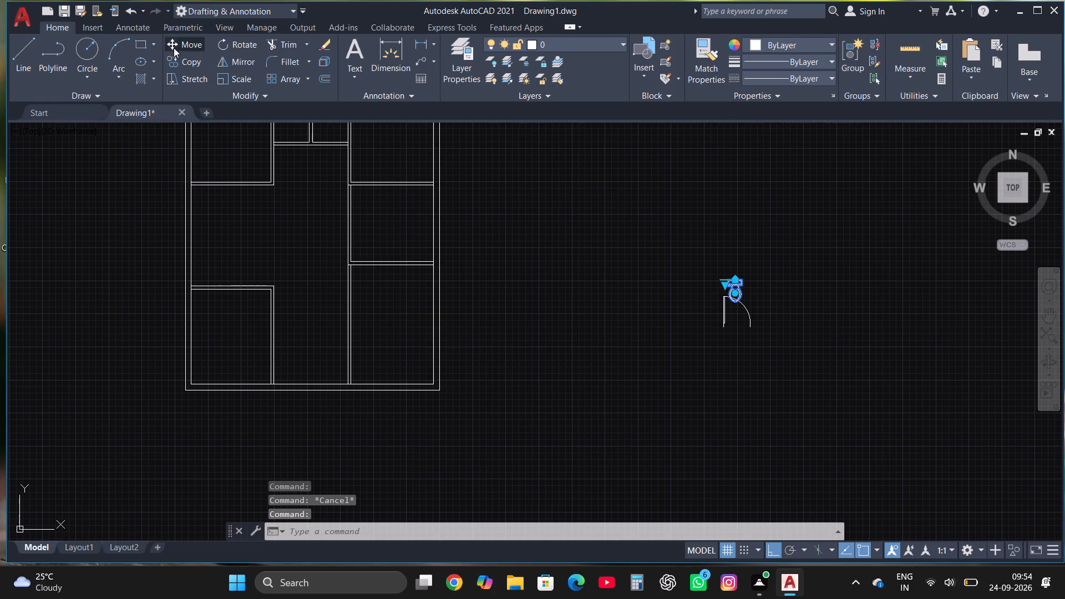
click(738, 285)
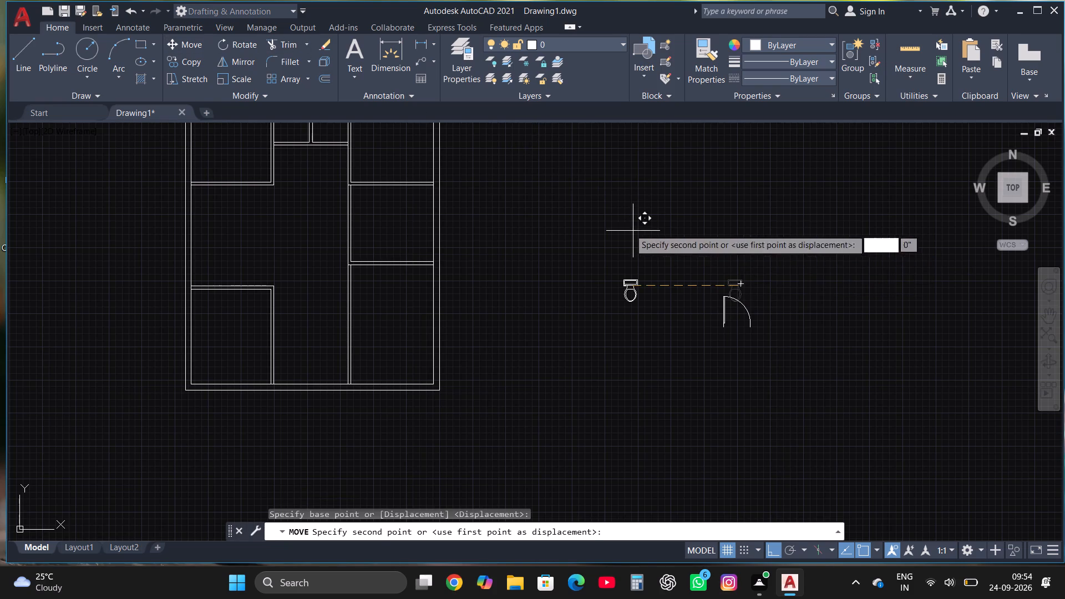
click(592, 224)
key(Escape)
Mirror the door block about a vertical line to its right, keeping the original door.
scroll(720, 398, down, 1)
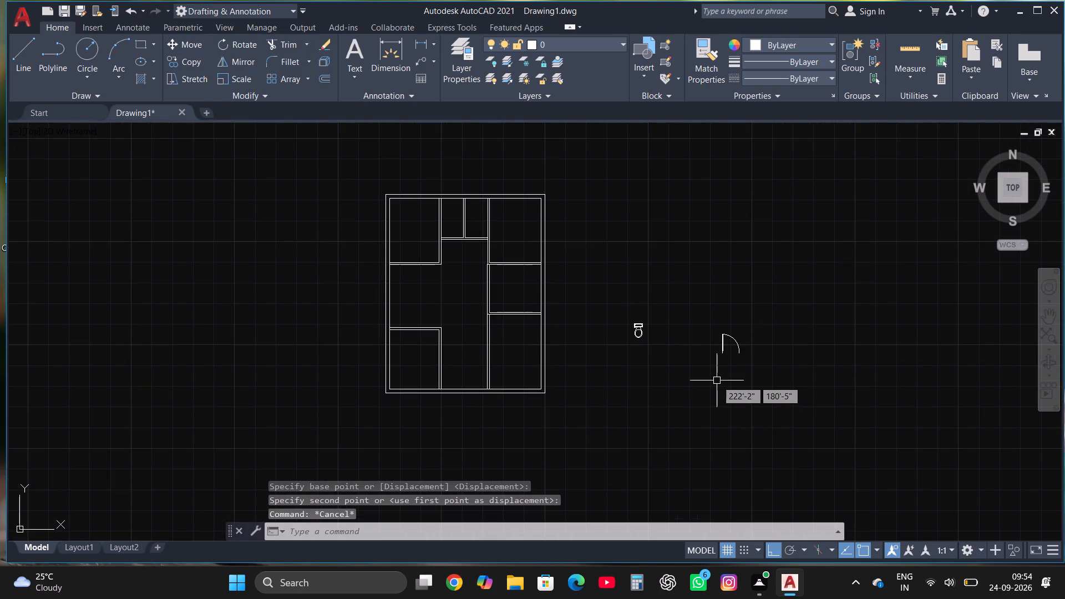
scroll(775, 376, up, 1)
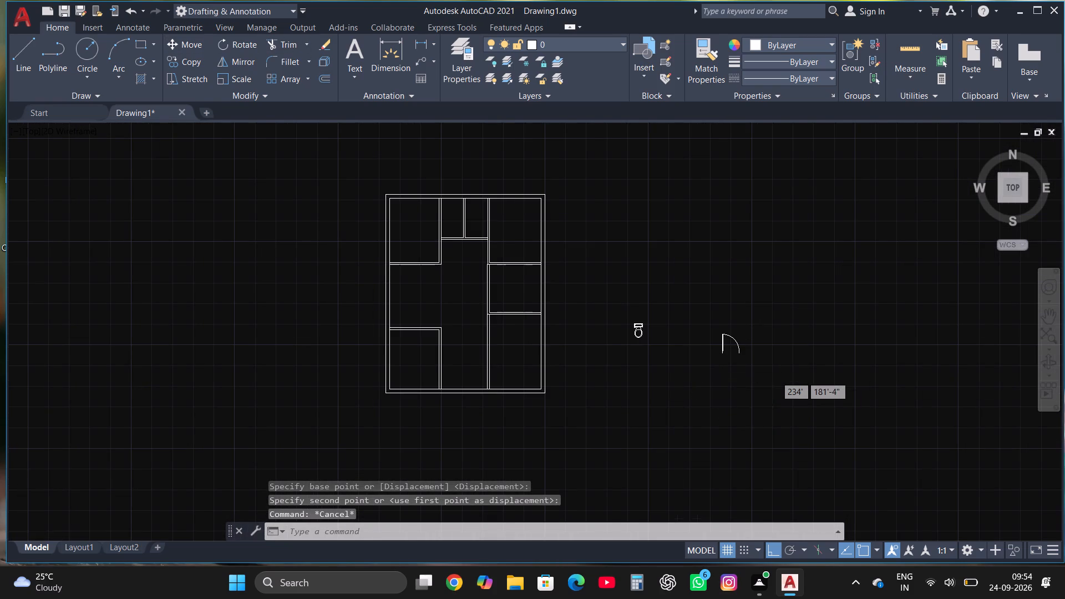
drag(775, 376, 769, 373)
click(661, 286)
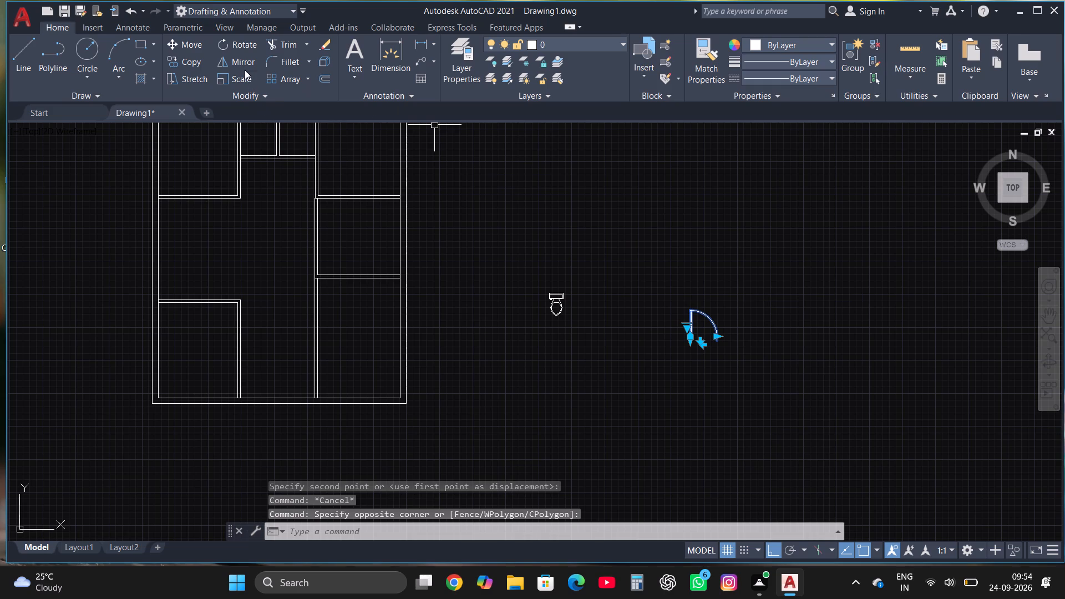
click(242, 64)
click(740, 327)
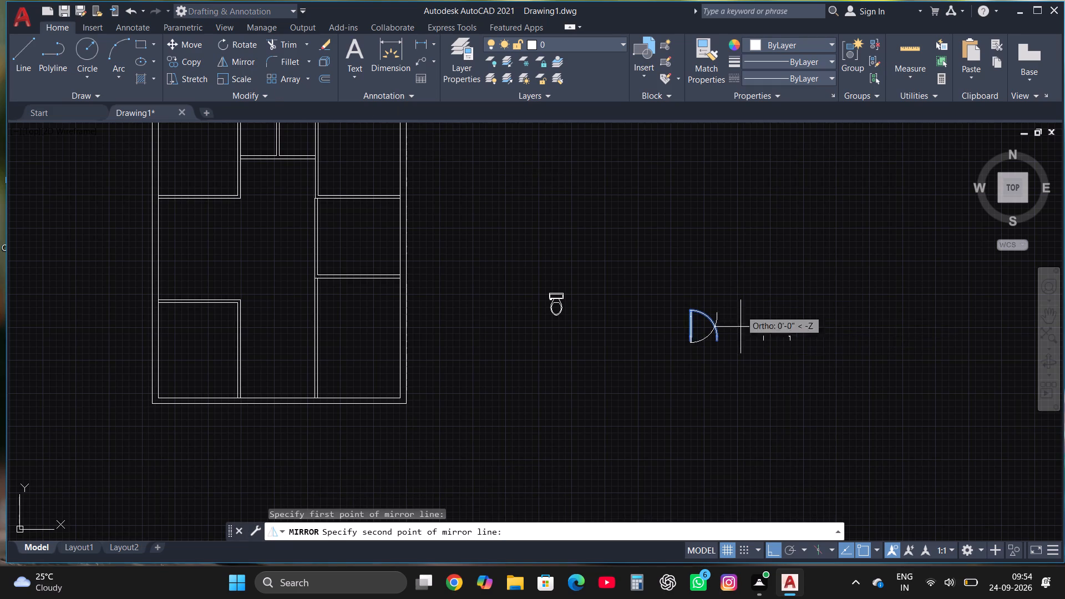
click(722, 212)
click(763, 260)
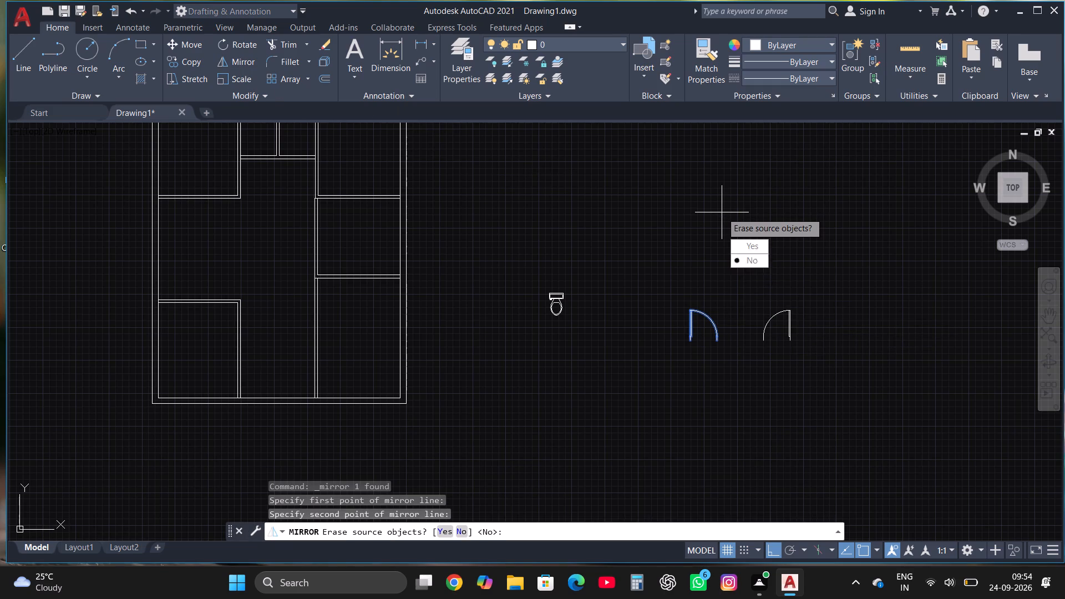
Mirror both door blocks about a horizontal line below them, keeping the original doors.
click(655, 351)
click(816, 253)
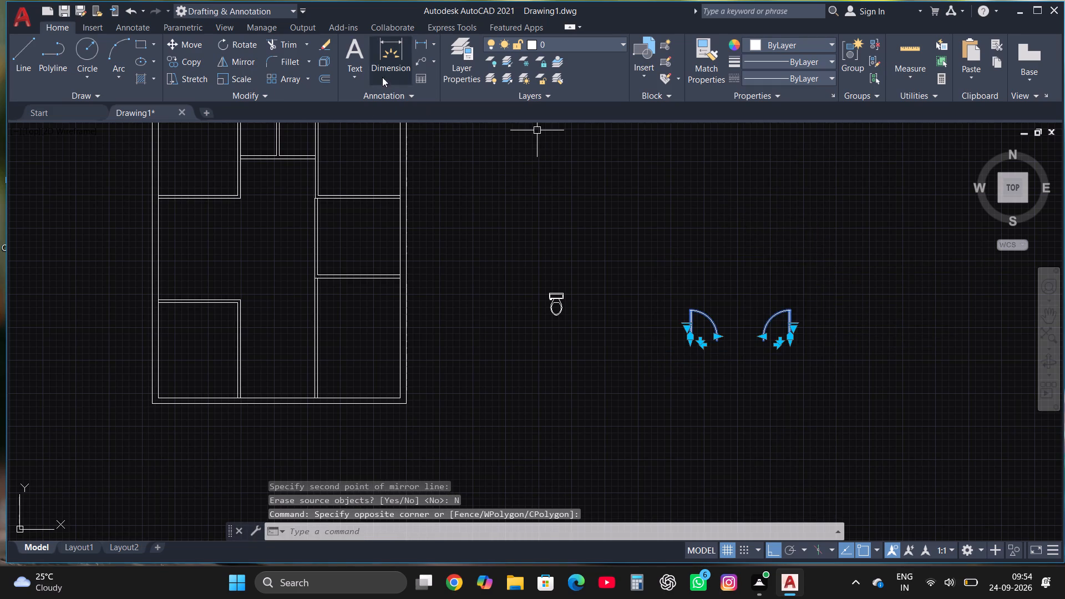
click(243, 59)
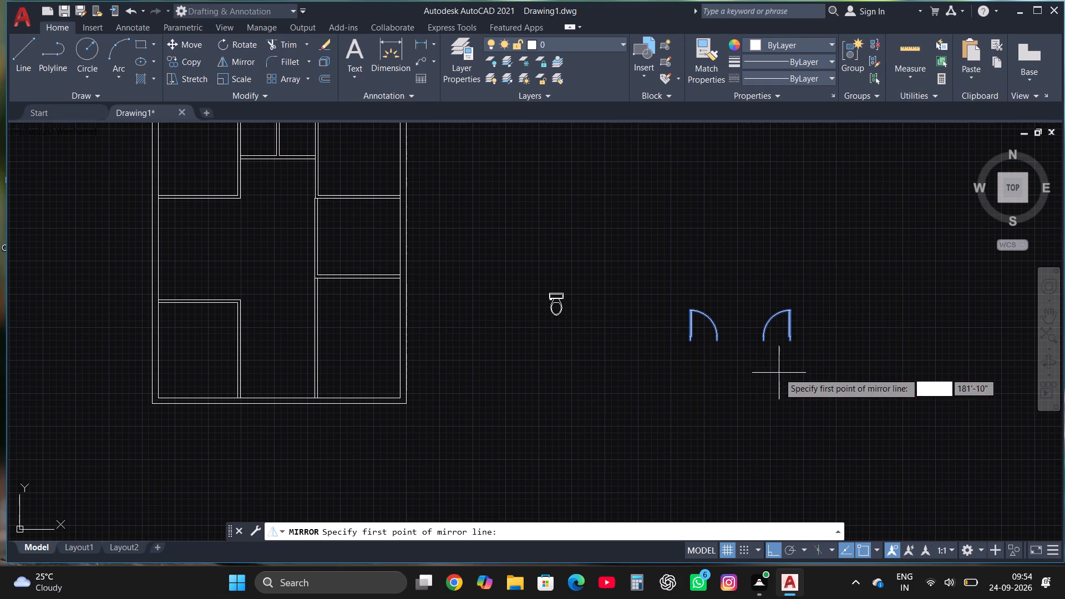
click(748, 361)
click(583, 405)
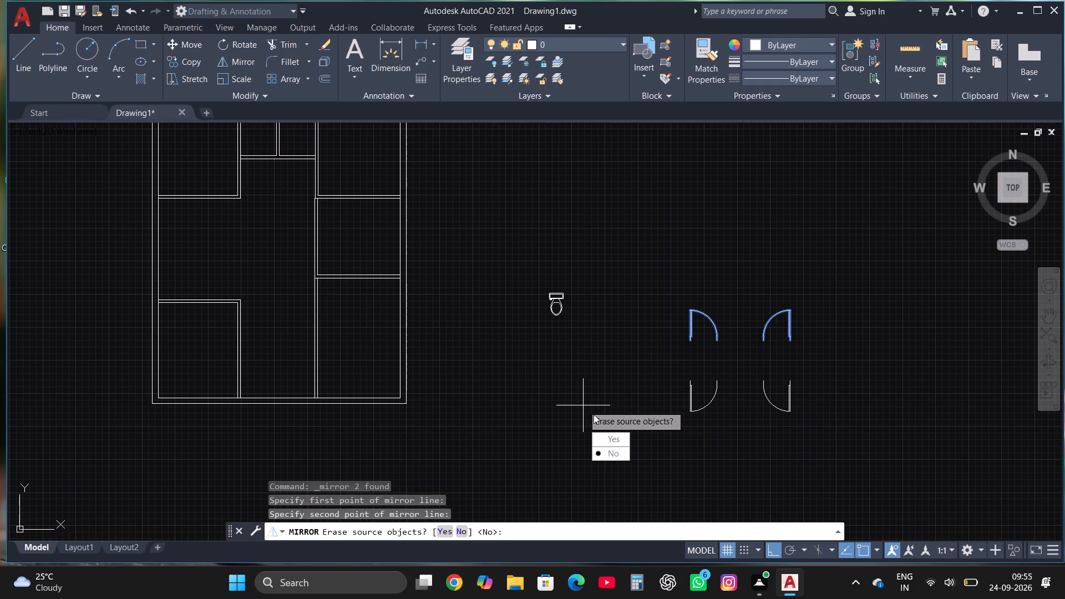
click(623, 449)
Copy the upper-left door block of the set about 19'-8" straight up.
click(715, 318)
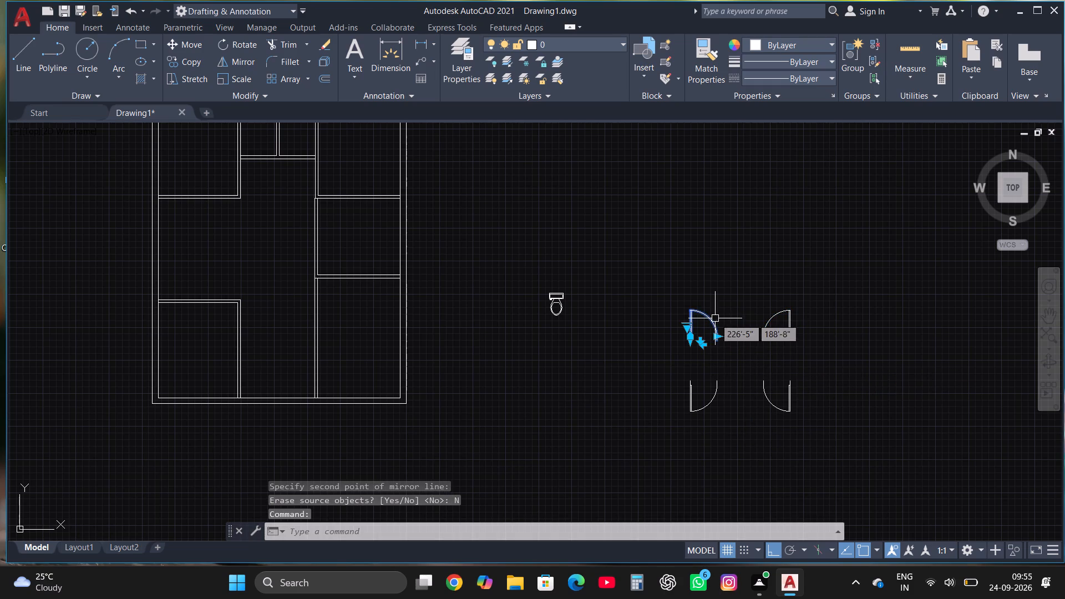
click(195, 64)
click(687, 342)
scroll(631, 421, down, 1)
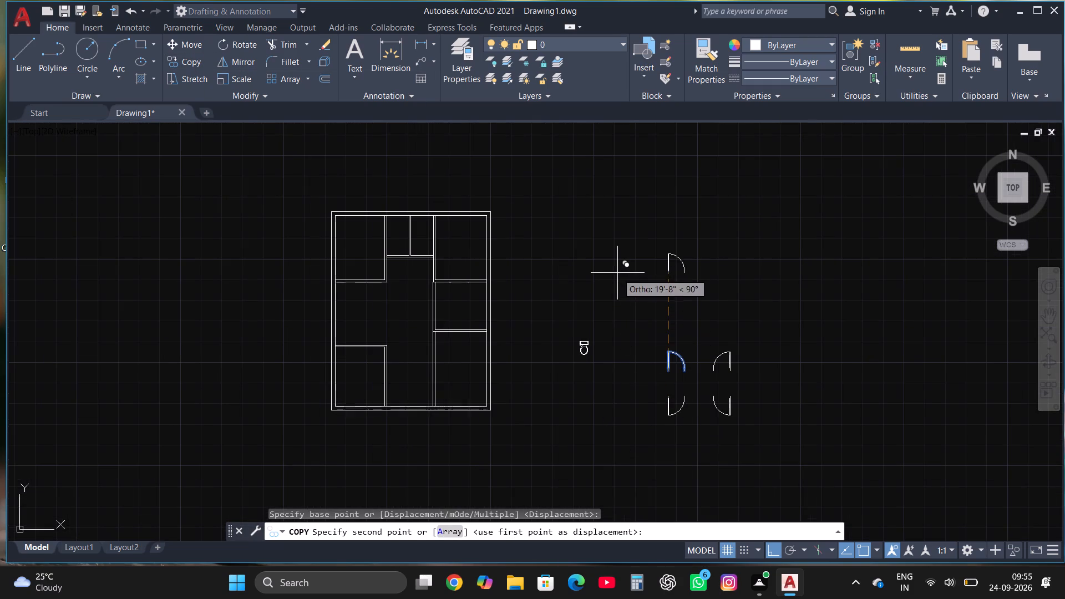
scroll(617, 272, up, 1)
click(617, 272)
Rotate the newly copied upper door block 90° counterclockwise about a point below it.
scroll(812, 263, up, 2)
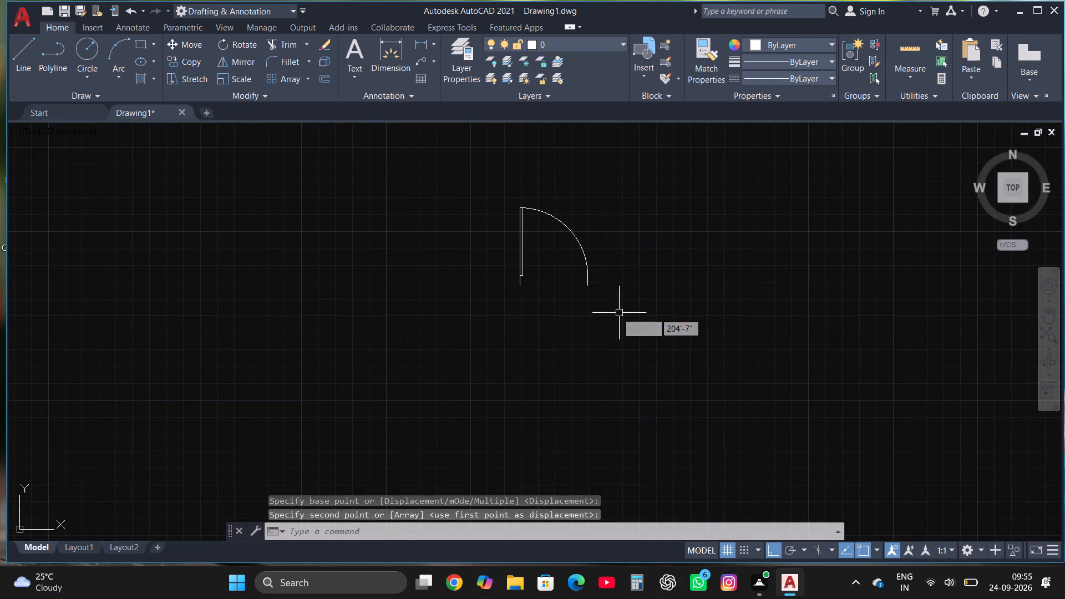
drag(617, 313, 608, 298)
click(457, 196)
click(247, 41)
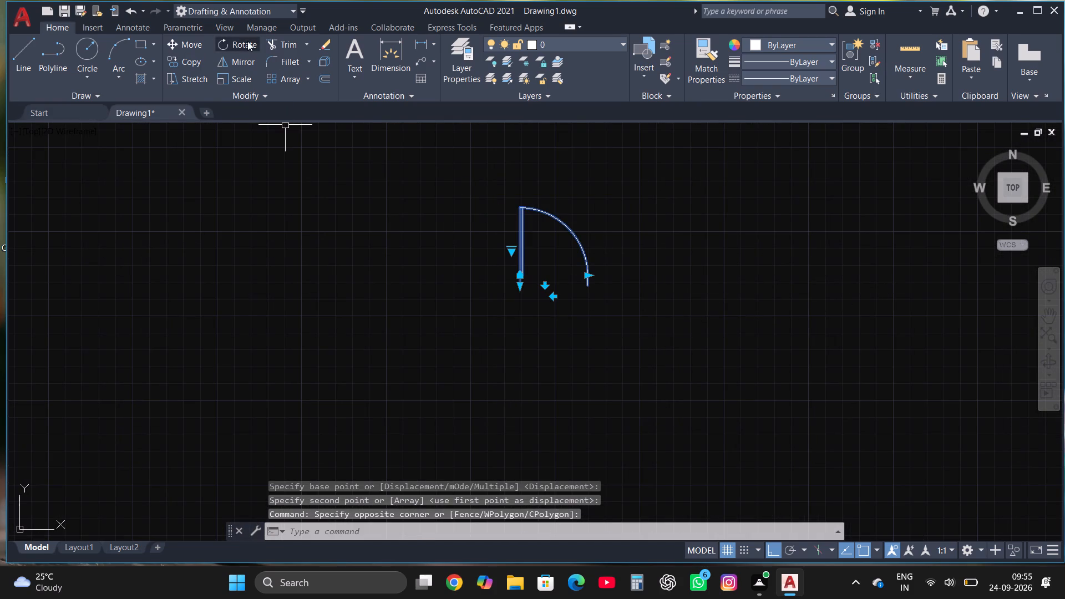
click(554, 330)
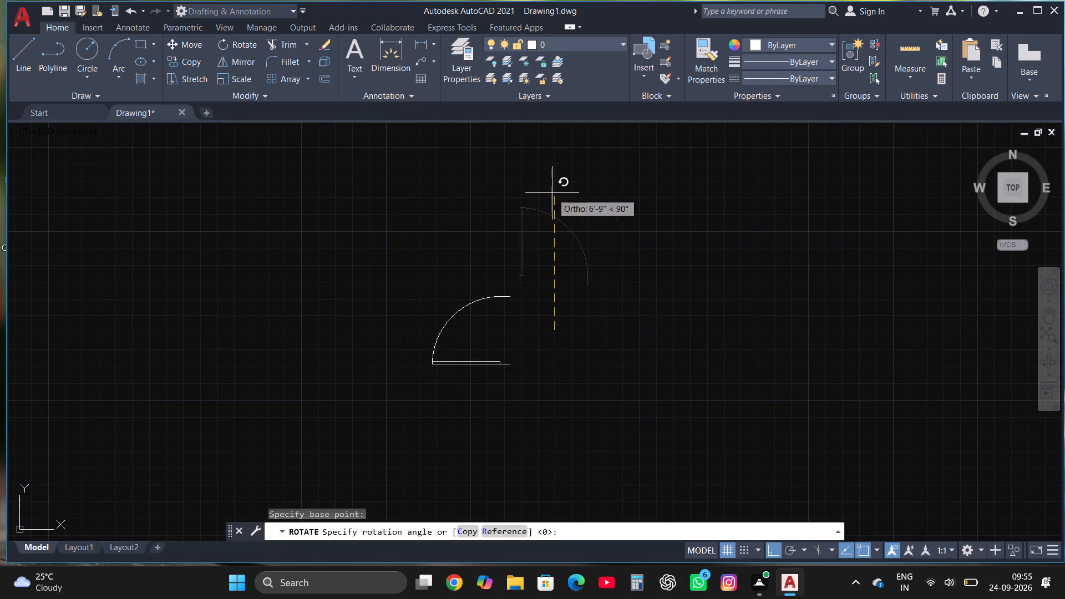
click(552, 193)
Mirror the rotated door block about a horizontal line above it, keeping the original door.
click(546, 422)
click(327, 241)
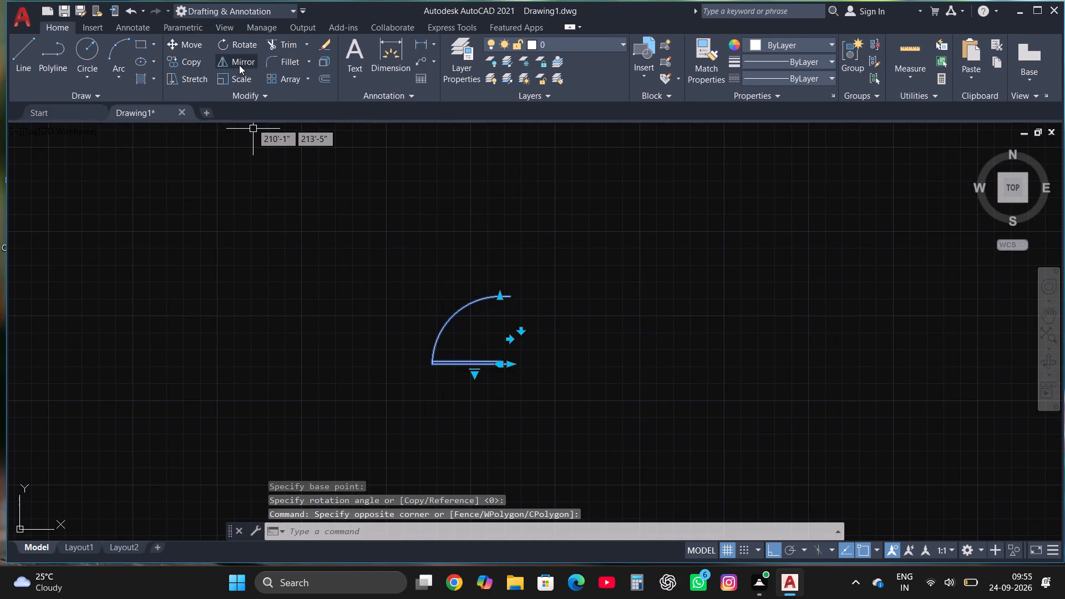
click(239, 64)
scroll(493, 338, down, 1)
click(491, 298)
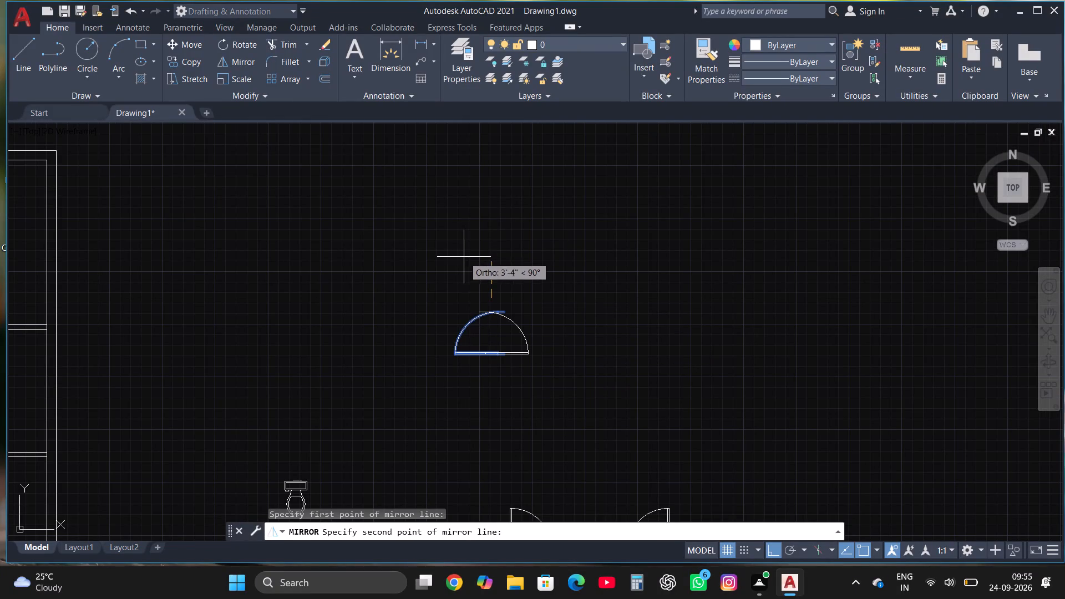
click(460, 292)
drag(501, 338, 460, 292)
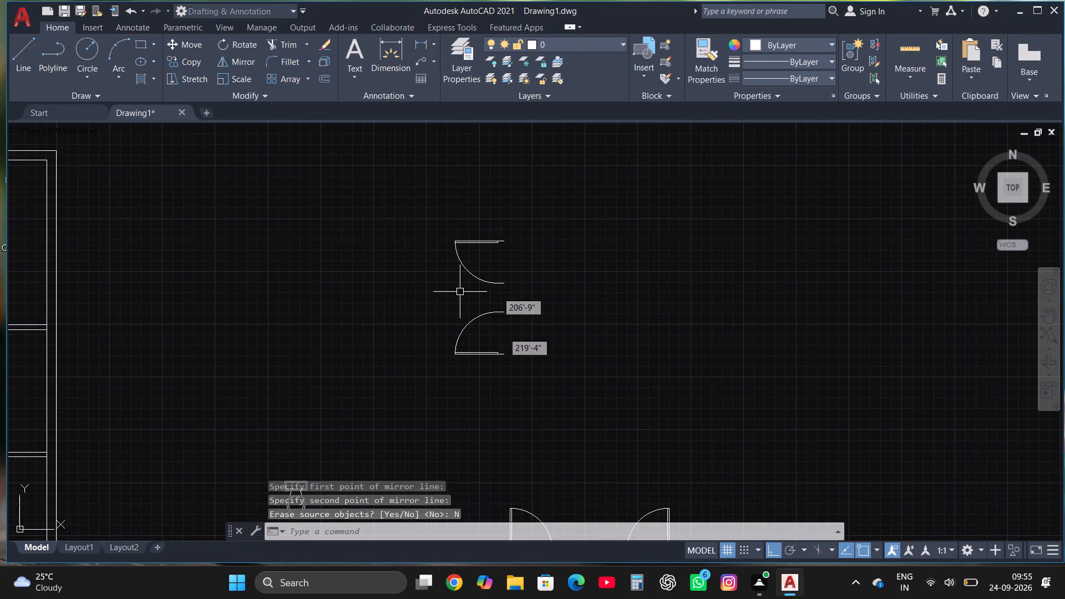
Mirror the two rotated door blocks about a vertical line to their right, keeping the original doors.
click(530, 371)
click(398, 184)
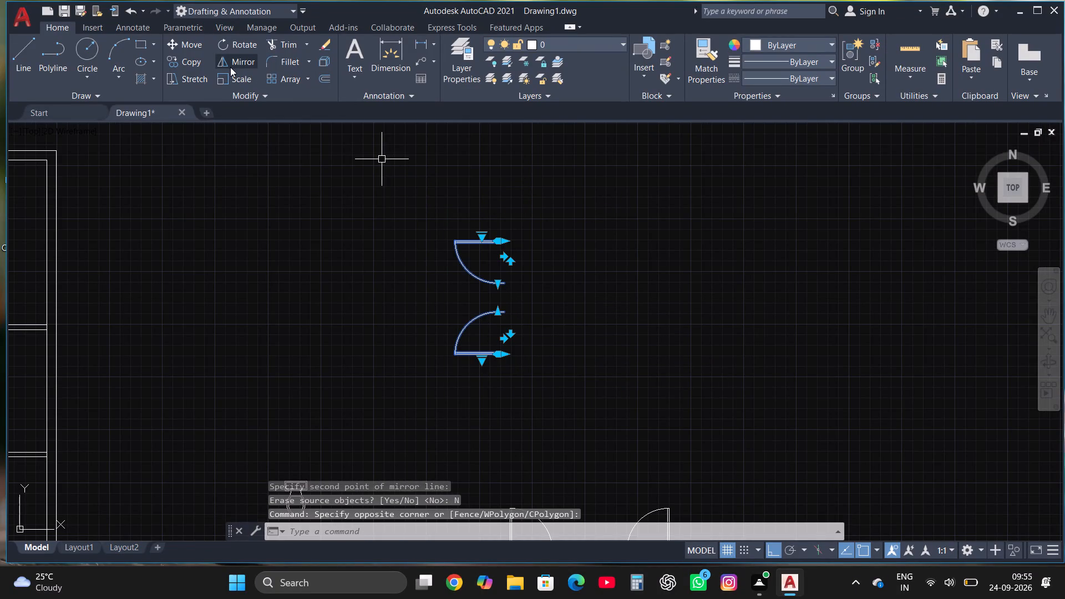
click(247, 63)
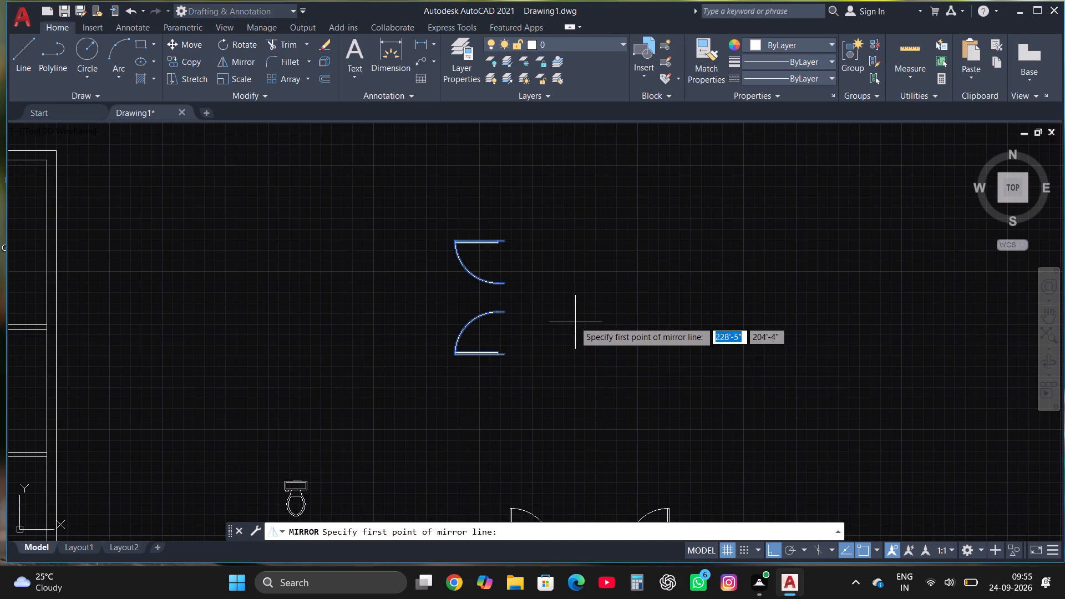
click(549, 295)
click(495, 401)
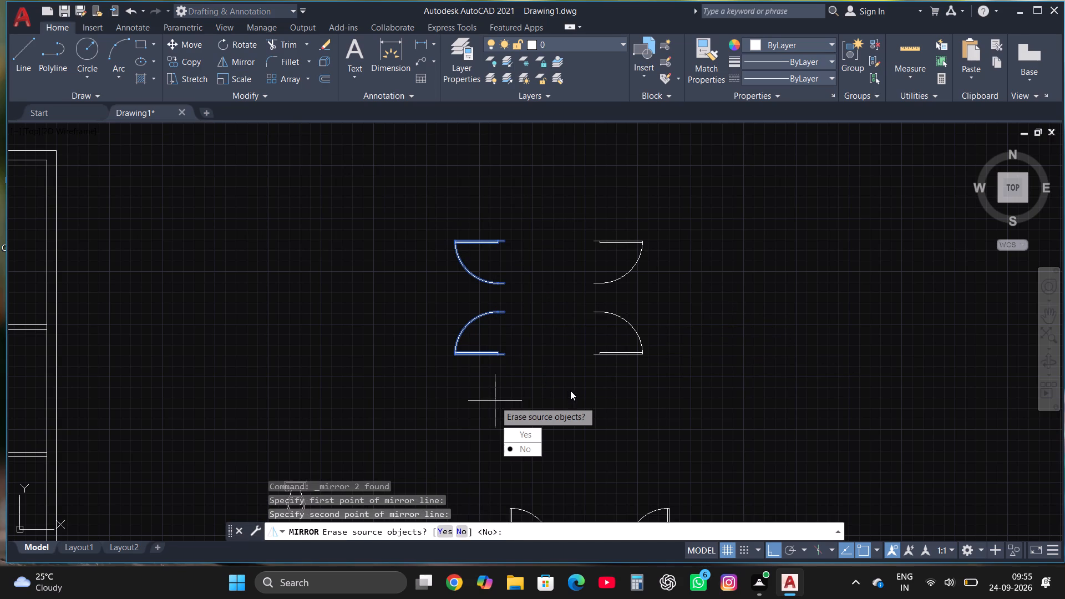
drag(532, 447, 495, 401)
With Ortho off, move the lower-left door of the upper set onto the top-left room's east partition, just above its south wall.
scroll(719, 337, down, 2)
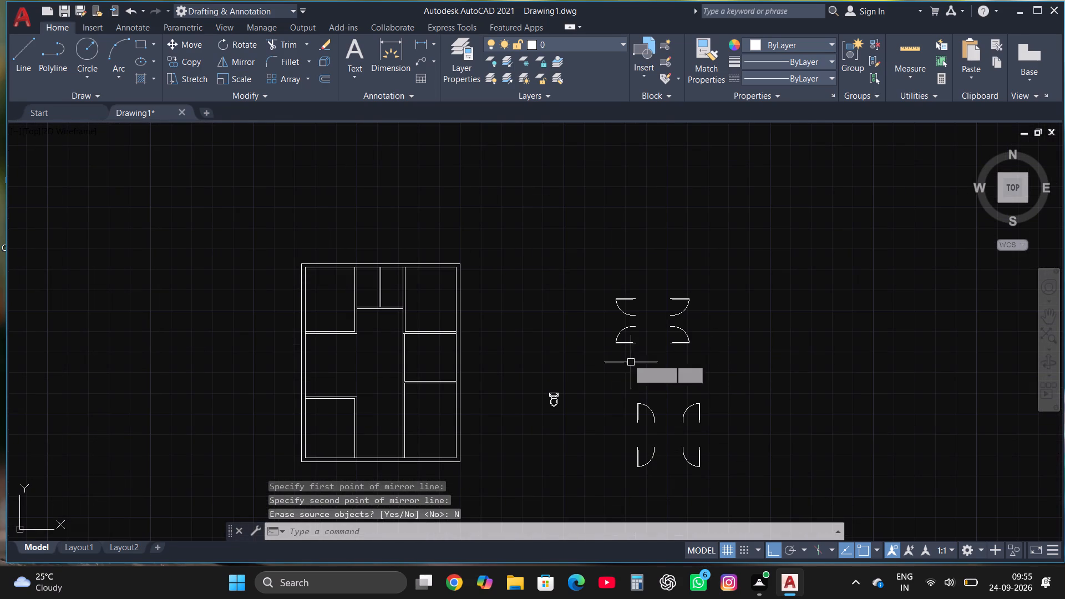
click(618, 344)
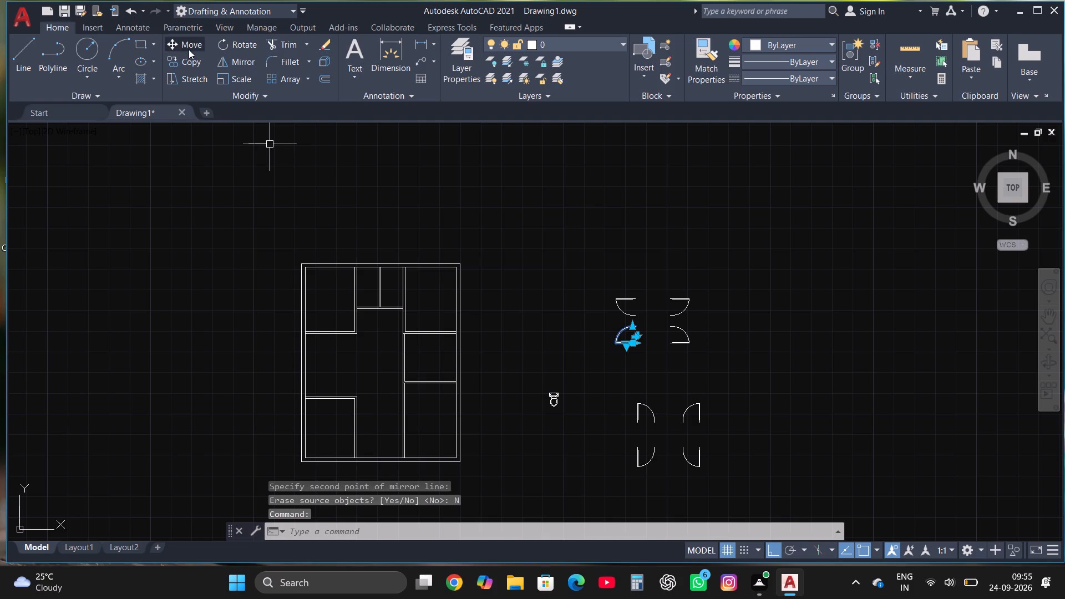
drag(191, 49, 197, 48)
scroll(632, 343, up, 4)
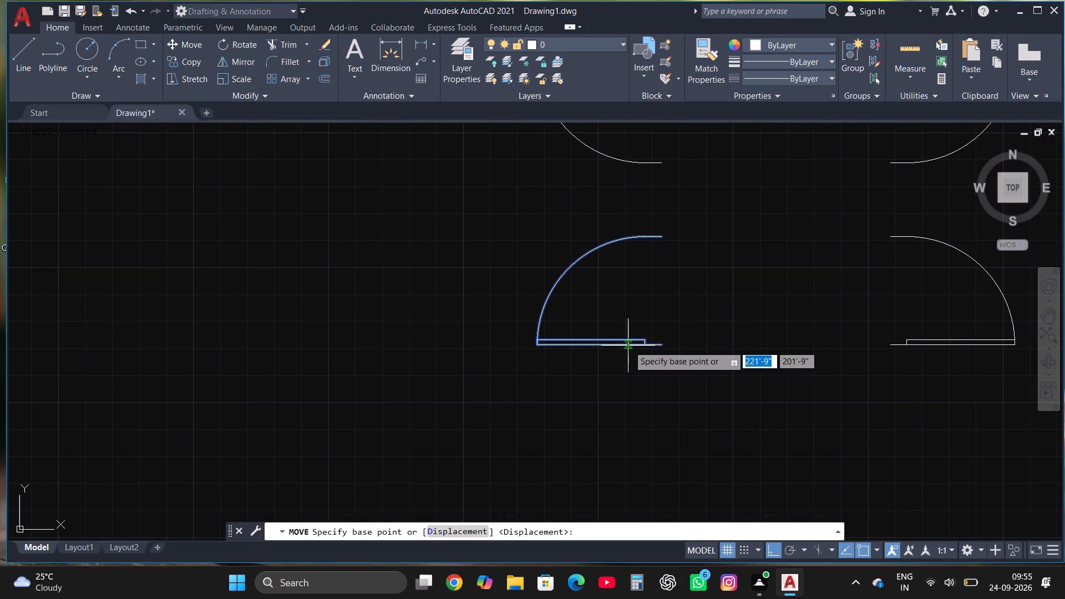
click(661, 346)
scroll(696, 316, down, 3)
key(F8)
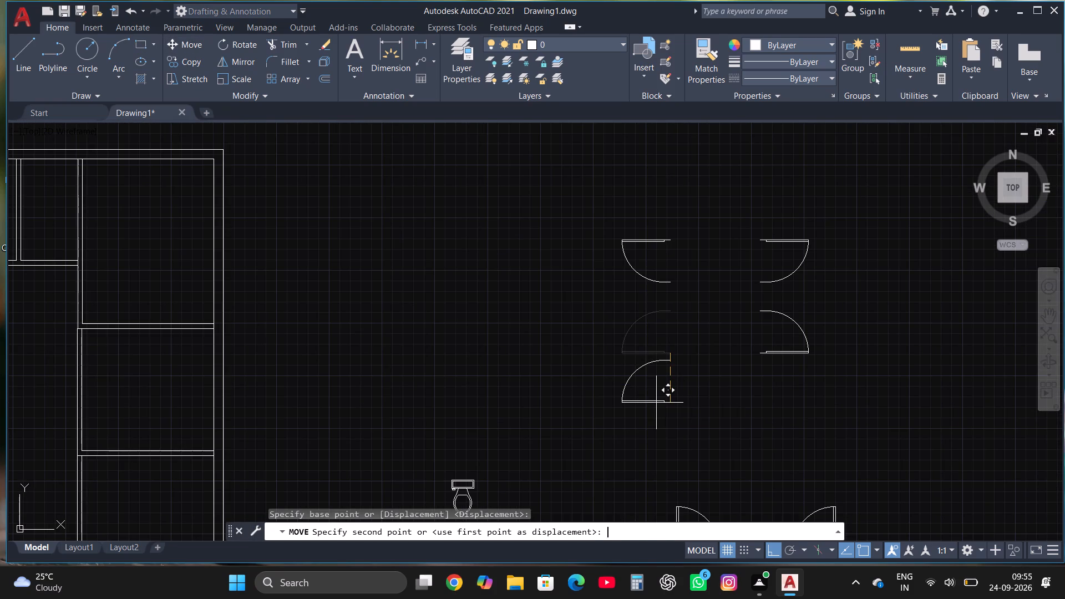
scroll(740, 383, down, 2)
scroll(413, 346, up, 3)
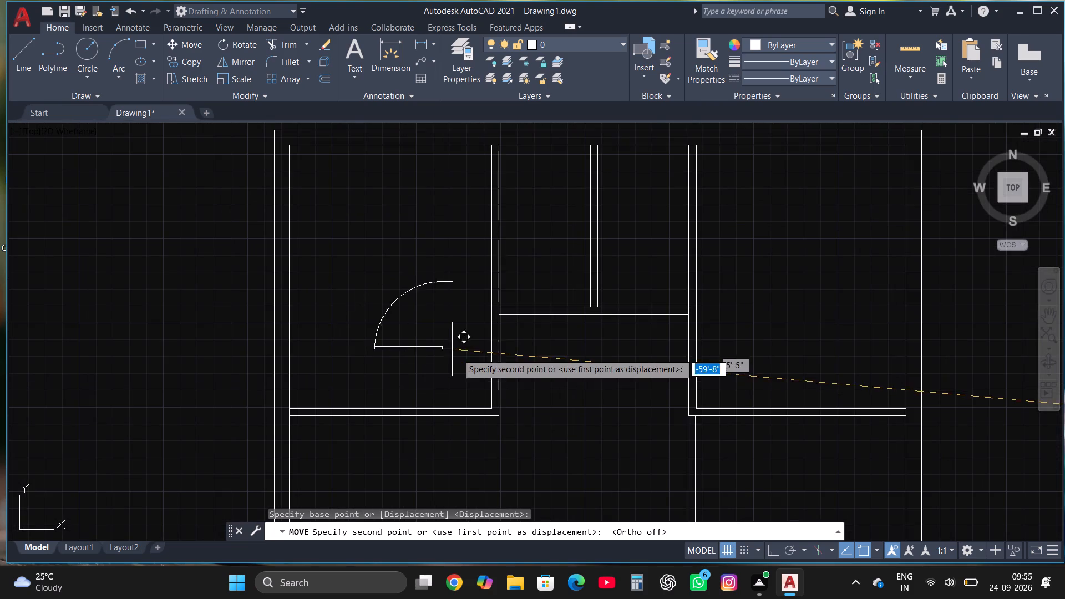
scroll(494, 409, up, 3)
click(508, 403)
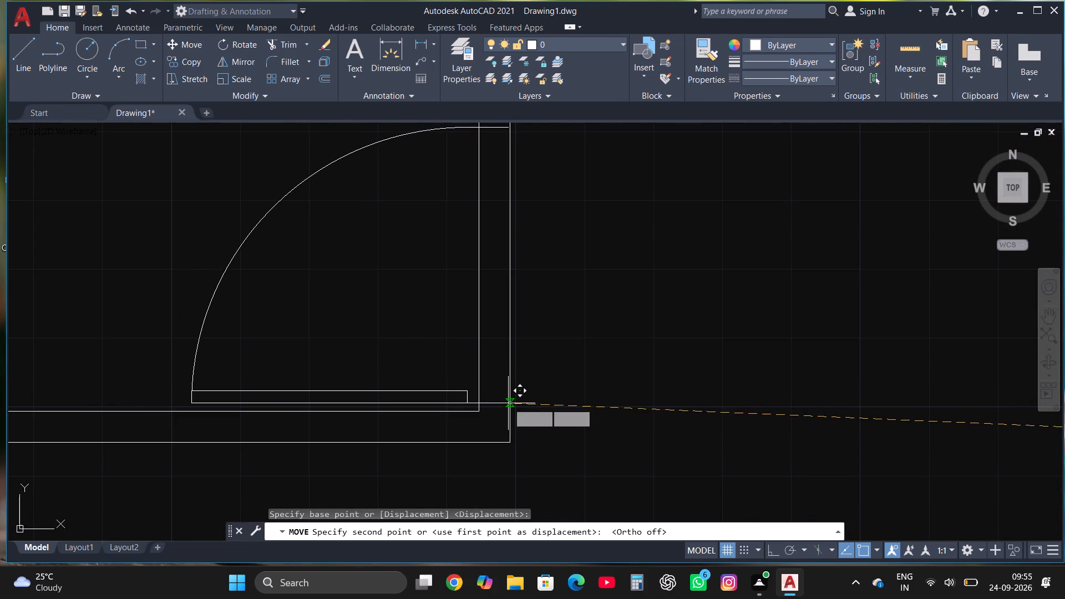
Move the upper-left door of the lower set into the south wall of the left small room, near its west corner.
scroll(475, 374, down, 6)
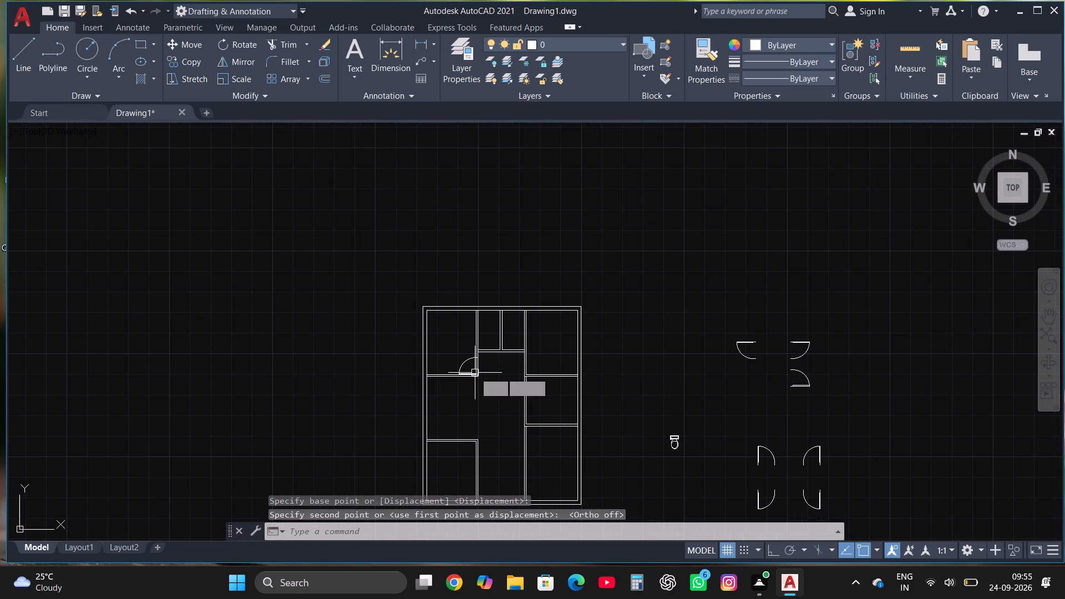
click(774, 460)
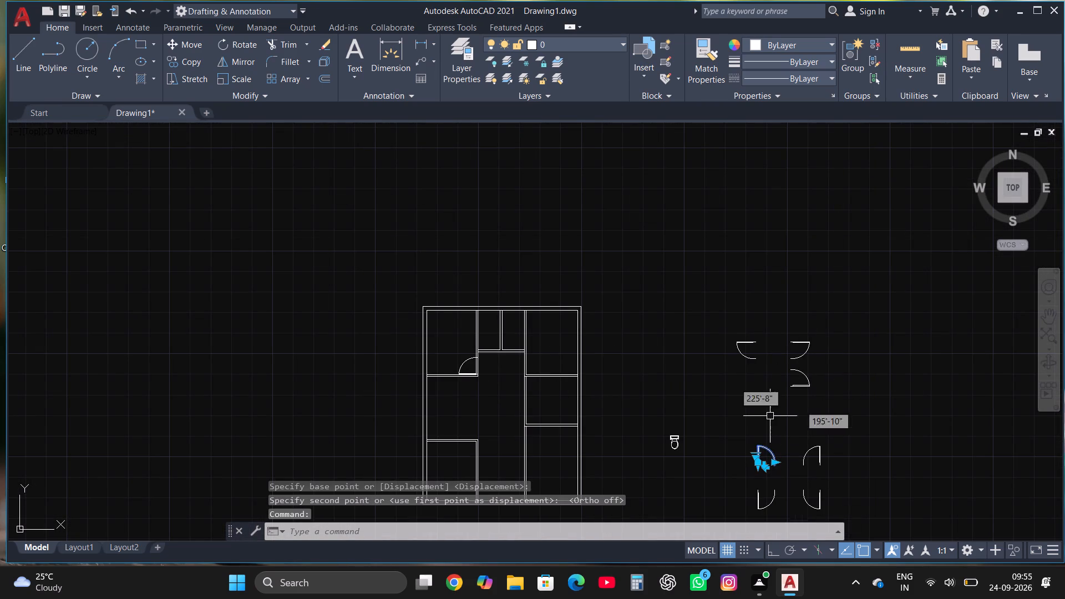
click(190, 48)
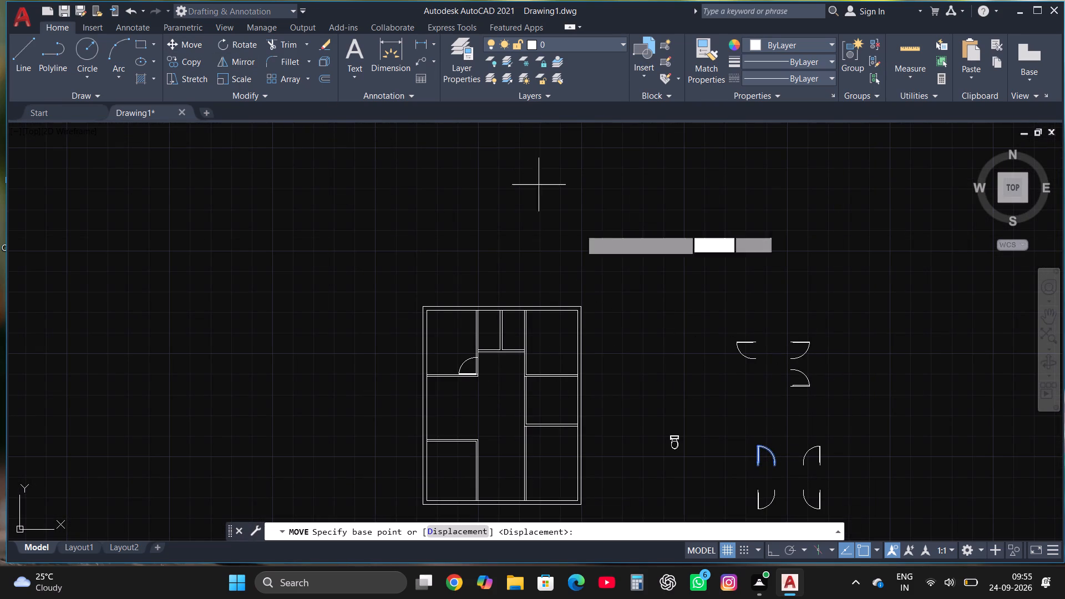
scroll(774, 476, up, 3)
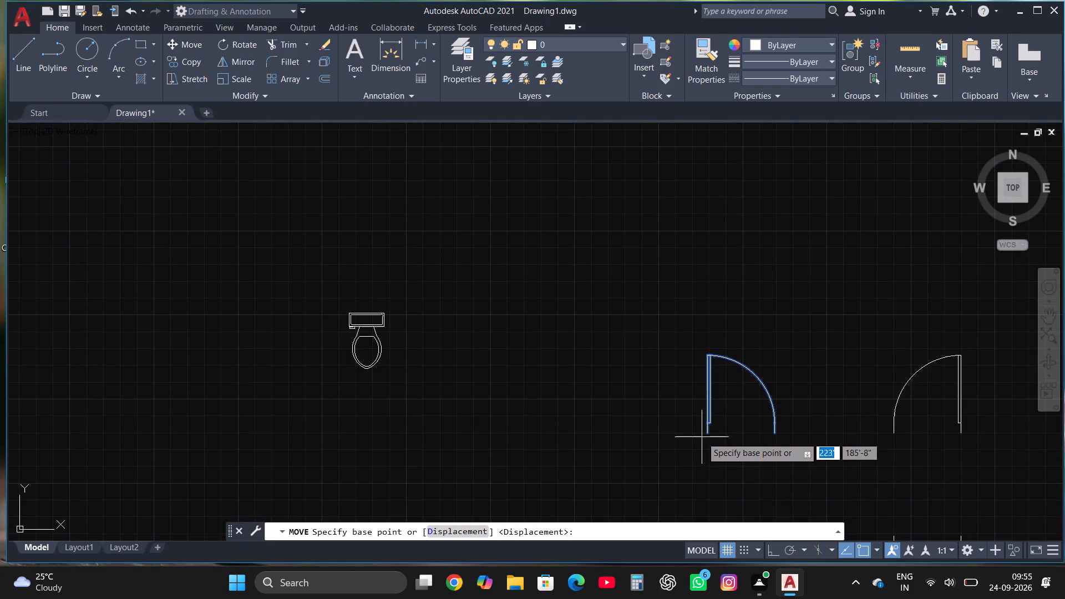
click(706, 433)
scroll(703, 440, down, 3)
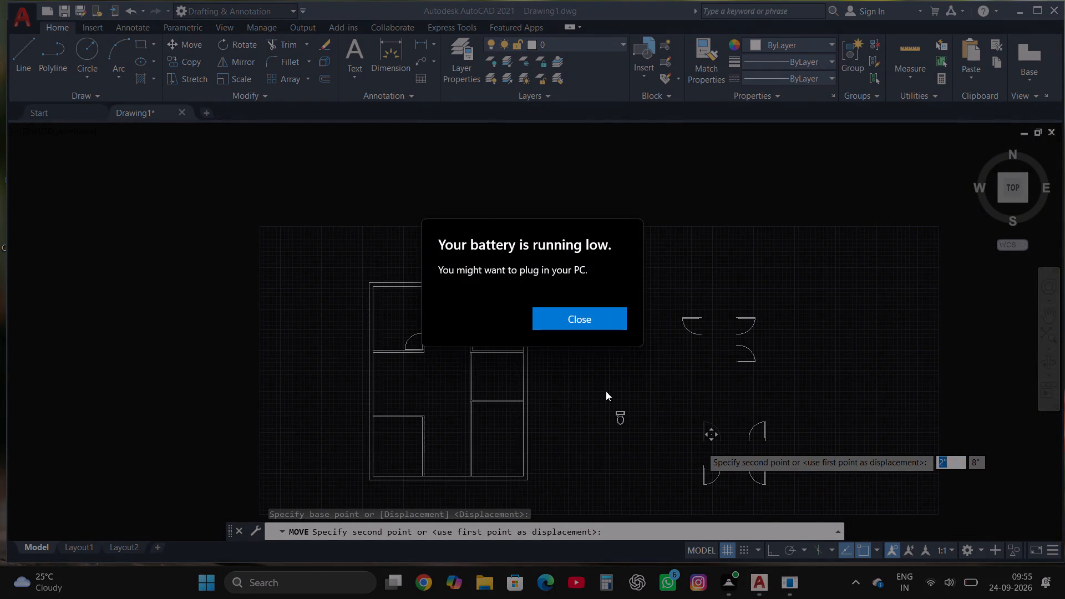
click(586, 320)
scroll(617, 353, down, 1)
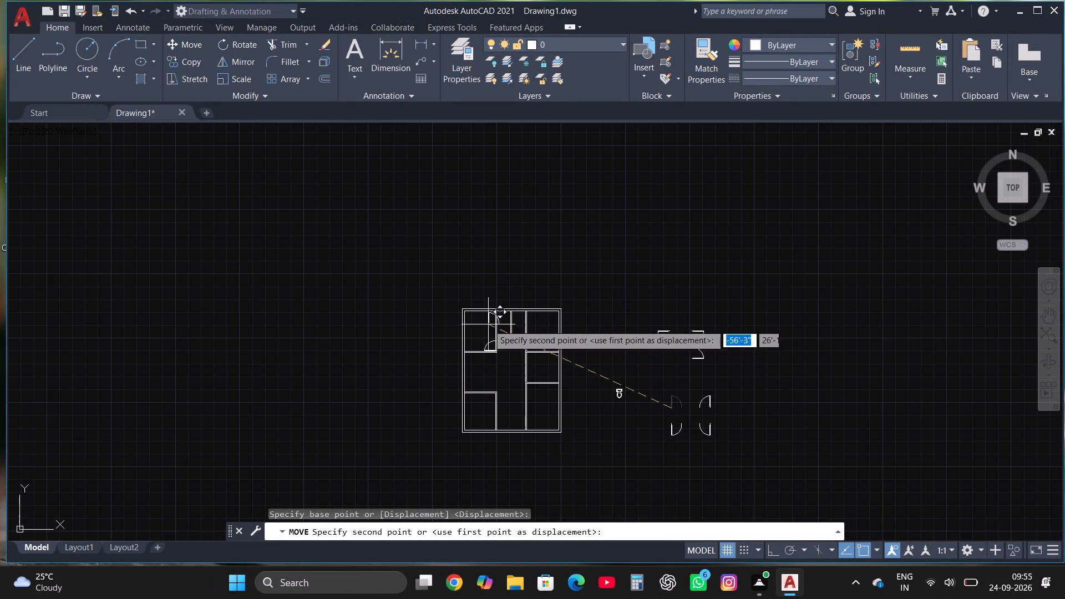
scroll(532, 329, up, 3)
scroll(390, 357, up, 4)
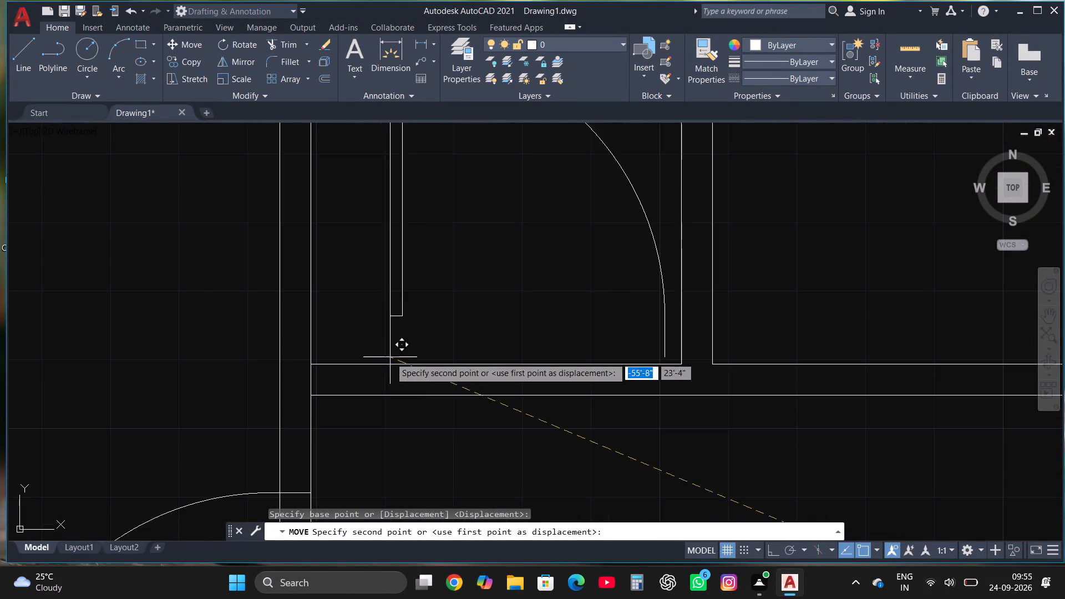
click(318, 393)
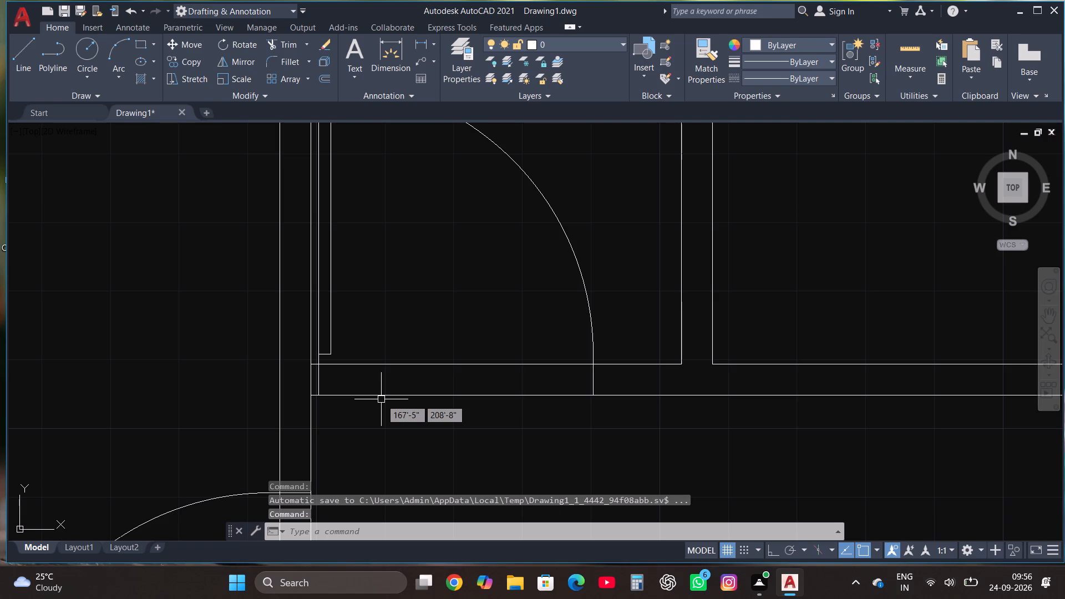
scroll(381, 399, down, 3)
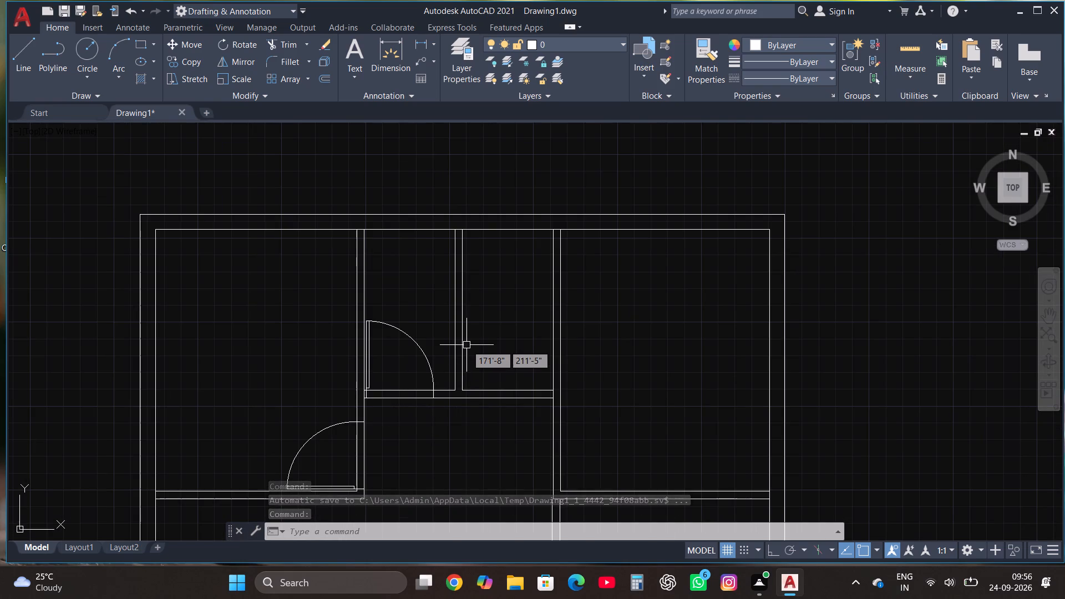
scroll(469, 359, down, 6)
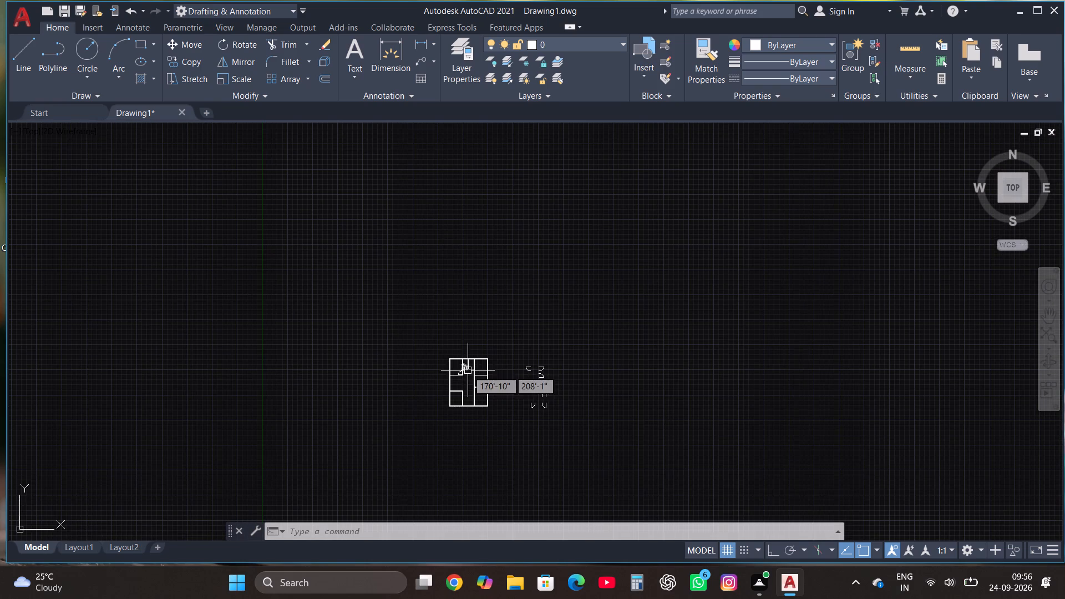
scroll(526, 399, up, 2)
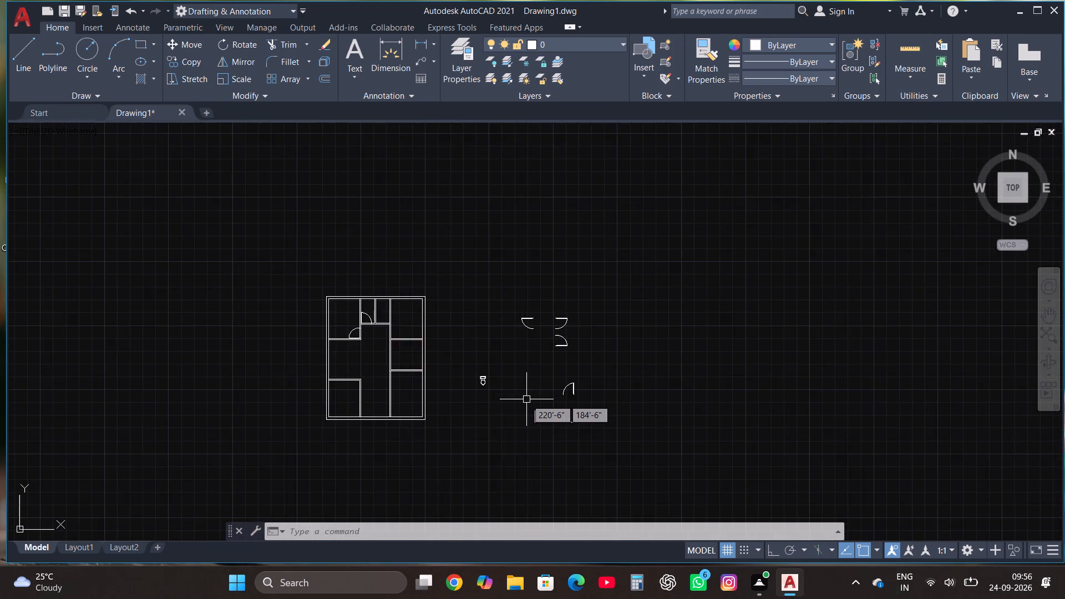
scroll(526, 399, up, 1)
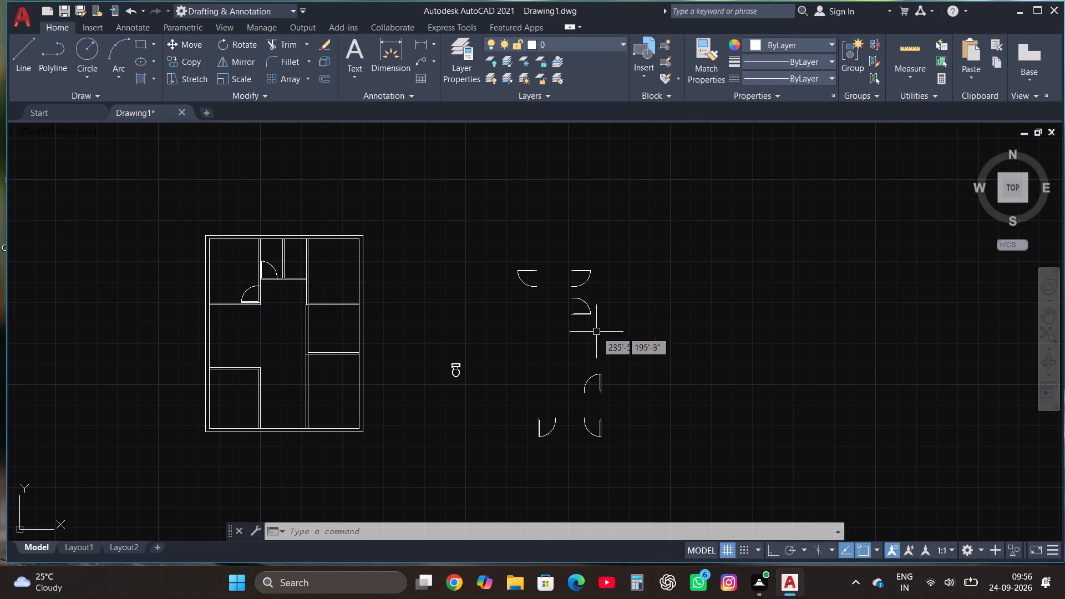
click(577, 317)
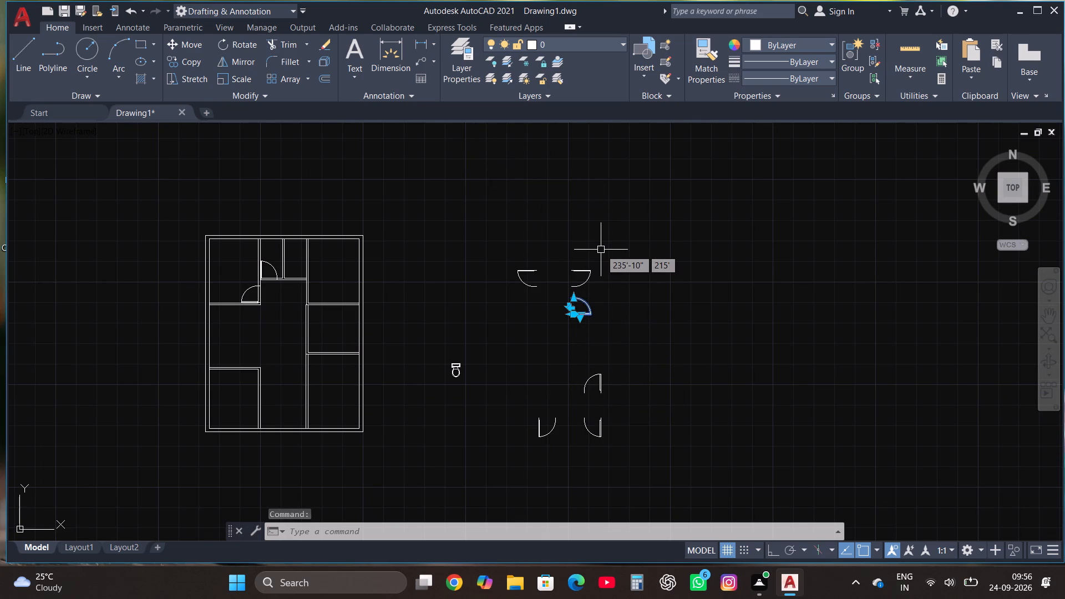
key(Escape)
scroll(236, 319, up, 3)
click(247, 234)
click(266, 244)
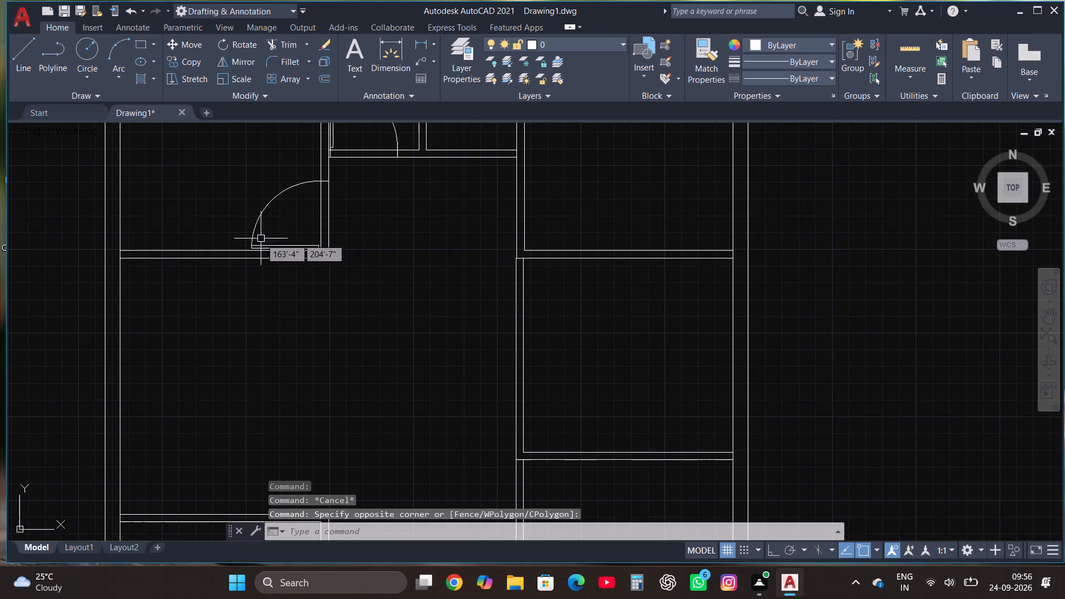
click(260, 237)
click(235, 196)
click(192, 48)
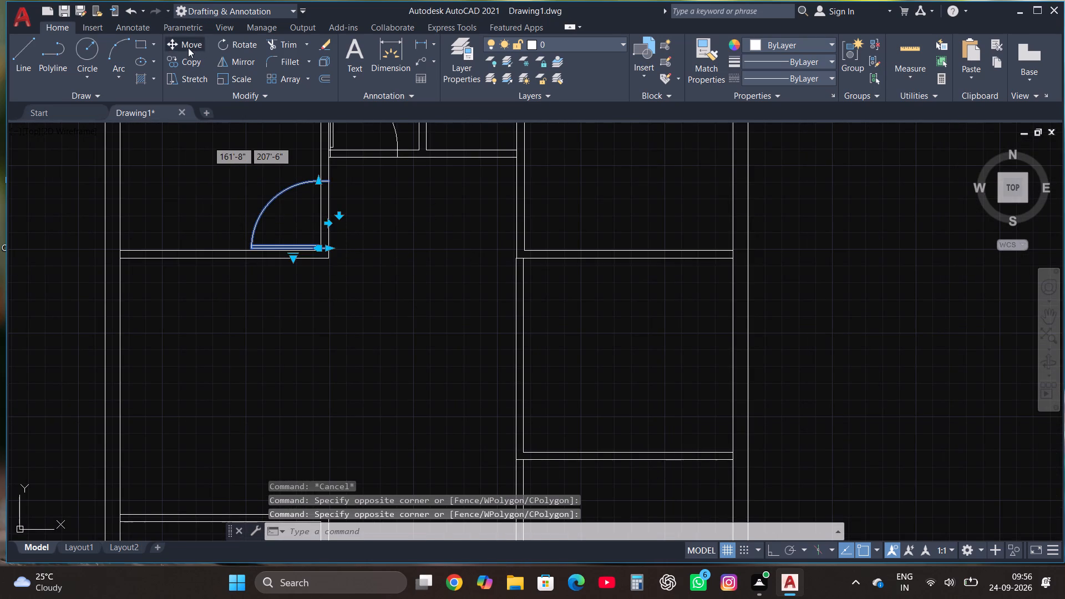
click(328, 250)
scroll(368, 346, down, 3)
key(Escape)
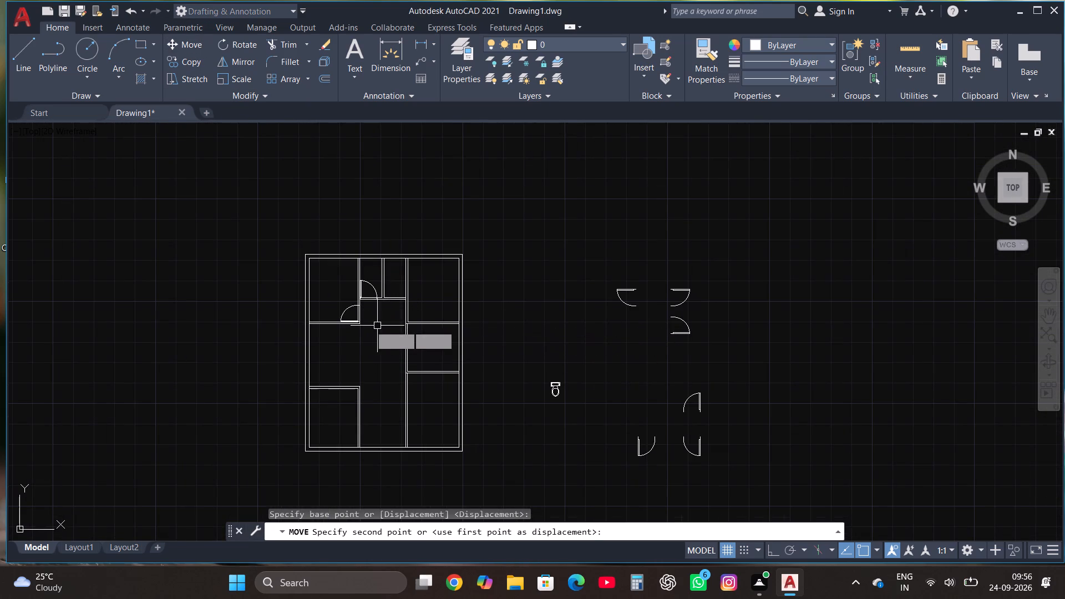
Copy the top-left room's door into the right small room, onto its east partition just above the south wall.
scroll(338, 305, up, 2)
click(353, 313)
click(352, 331)
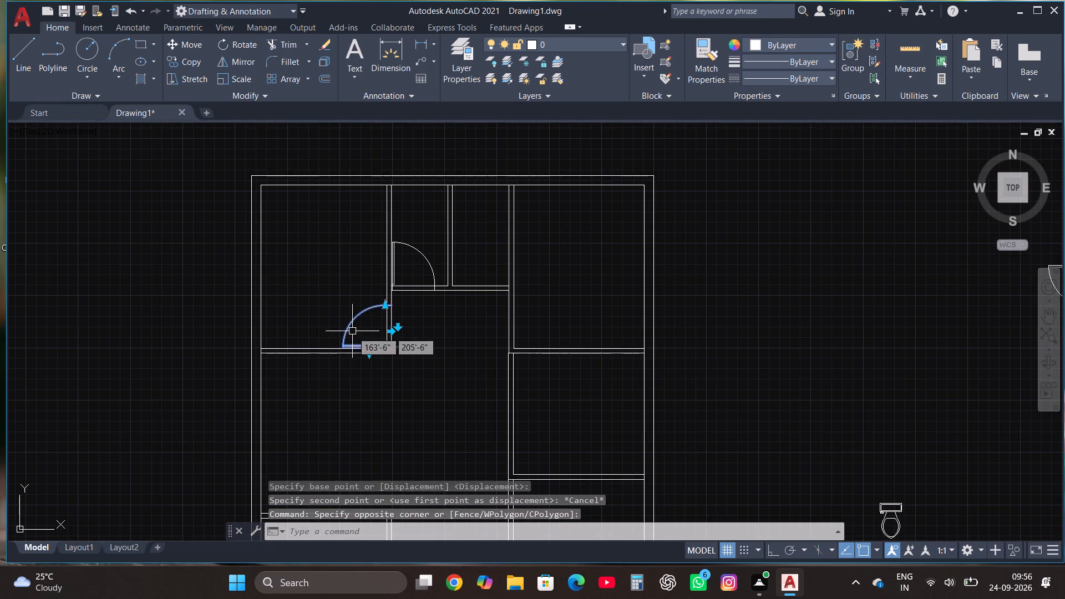
click(170, 62)
scroll(401, 368, up, 3)
click(353, 287)
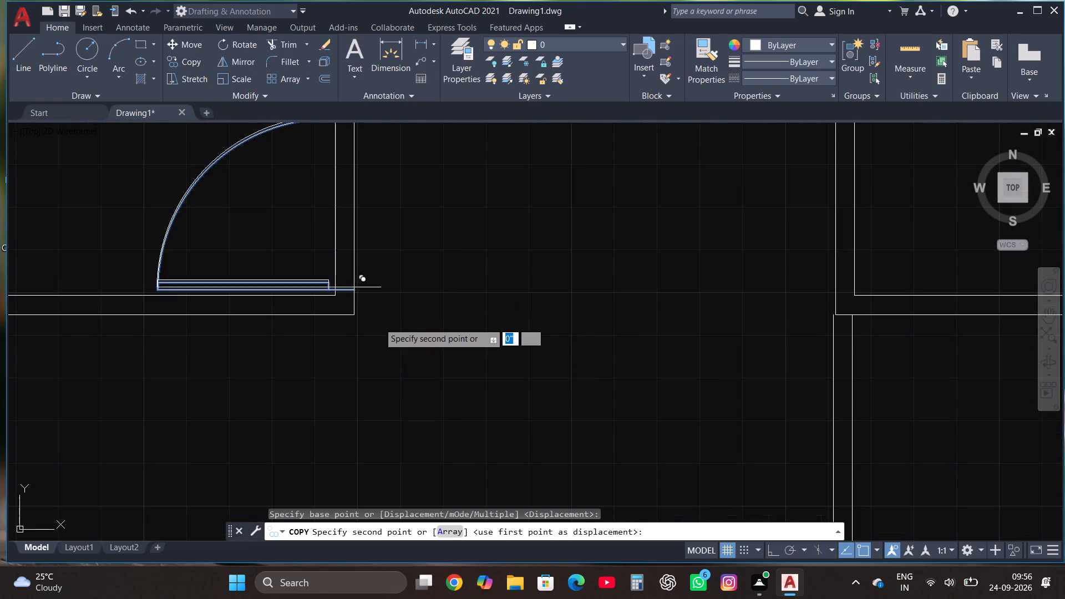
scroll(386, 339, down, 3)
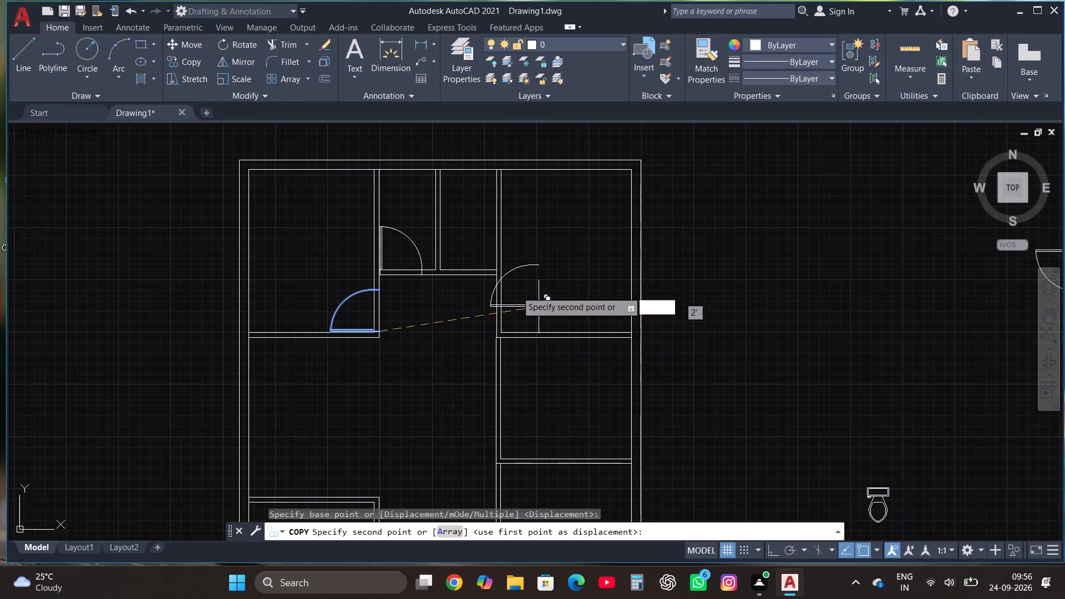
scroll(499, 253, up, 4)
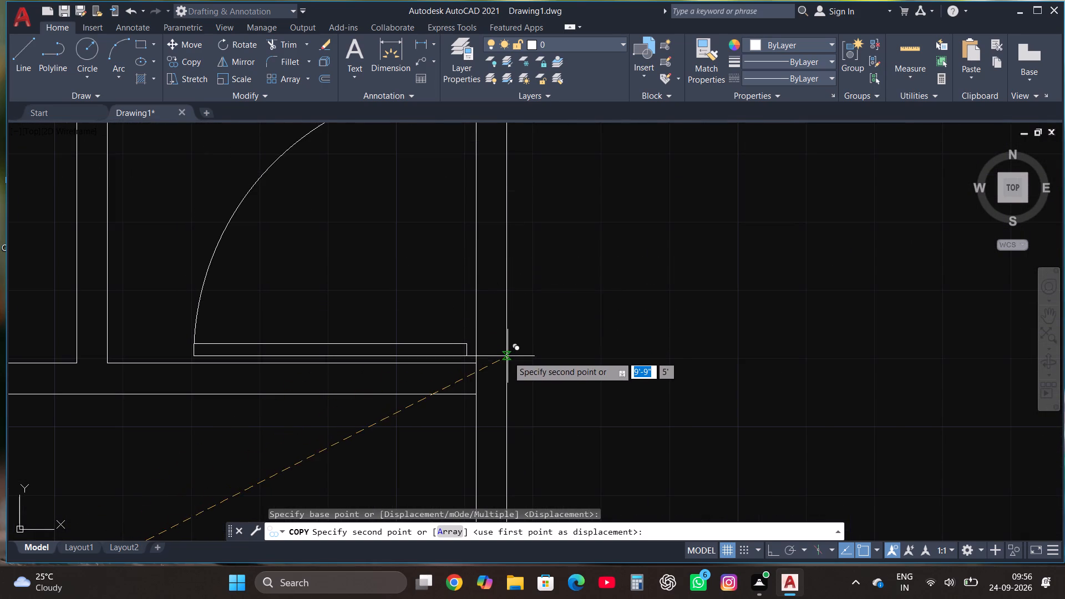
click(509, 357)
scroll(556, 282, down, 5)
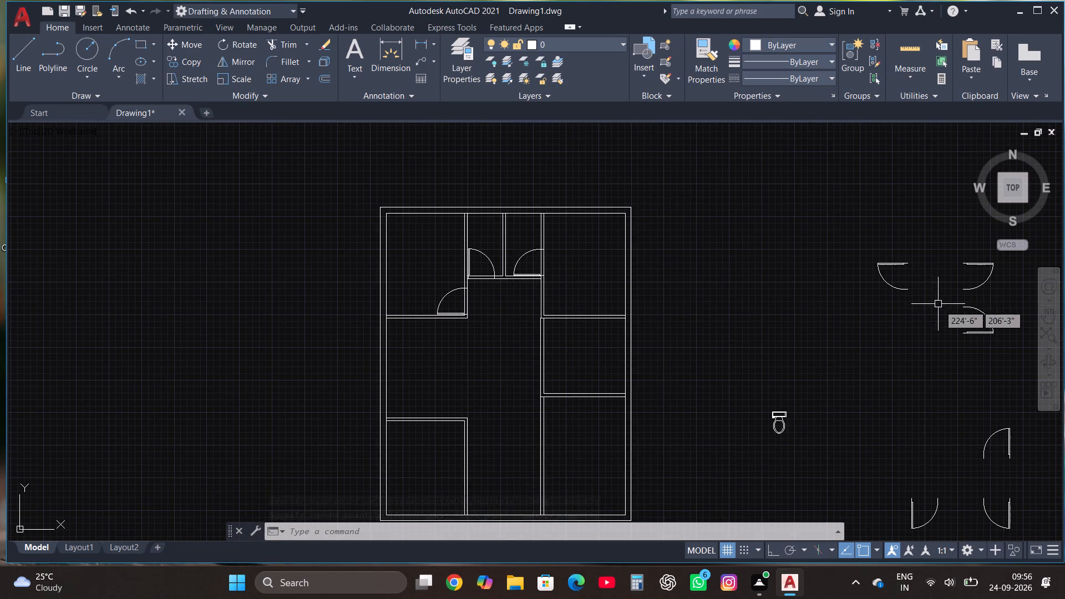
Move the lower-right door of the upper spare set onto the top-right room's west partition, just above its south wall.
click(967, 334)
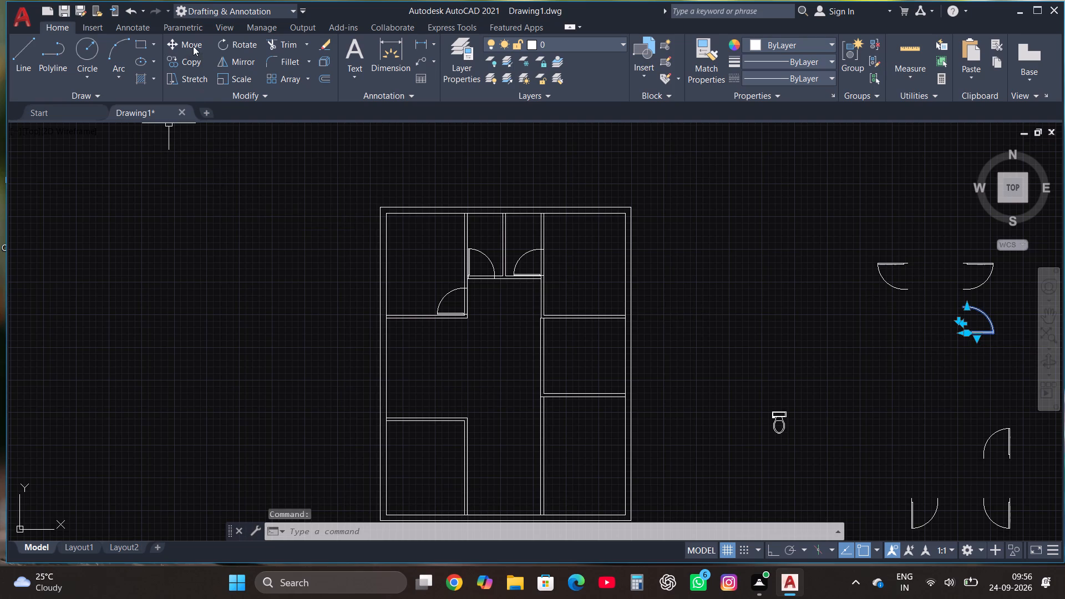
click(193, 46)
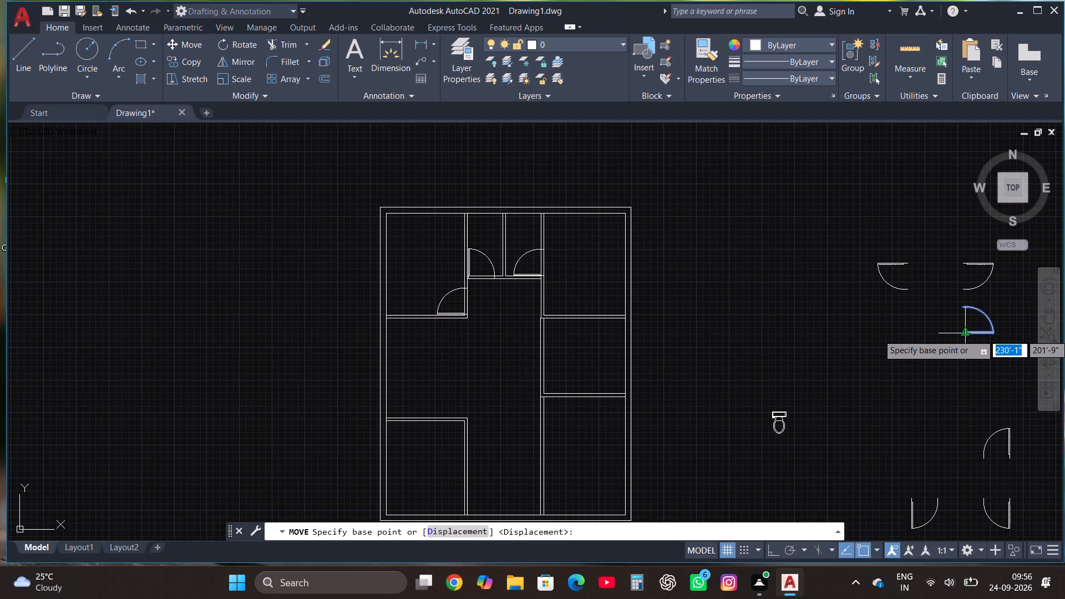
click(963, 335)
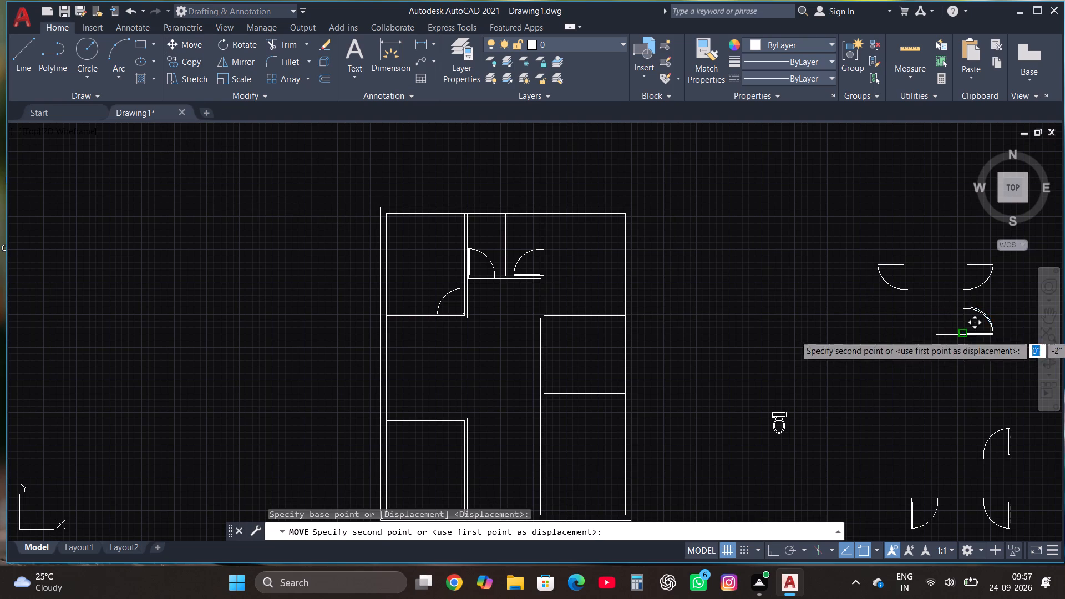
scroll(535, 289, up, 3)
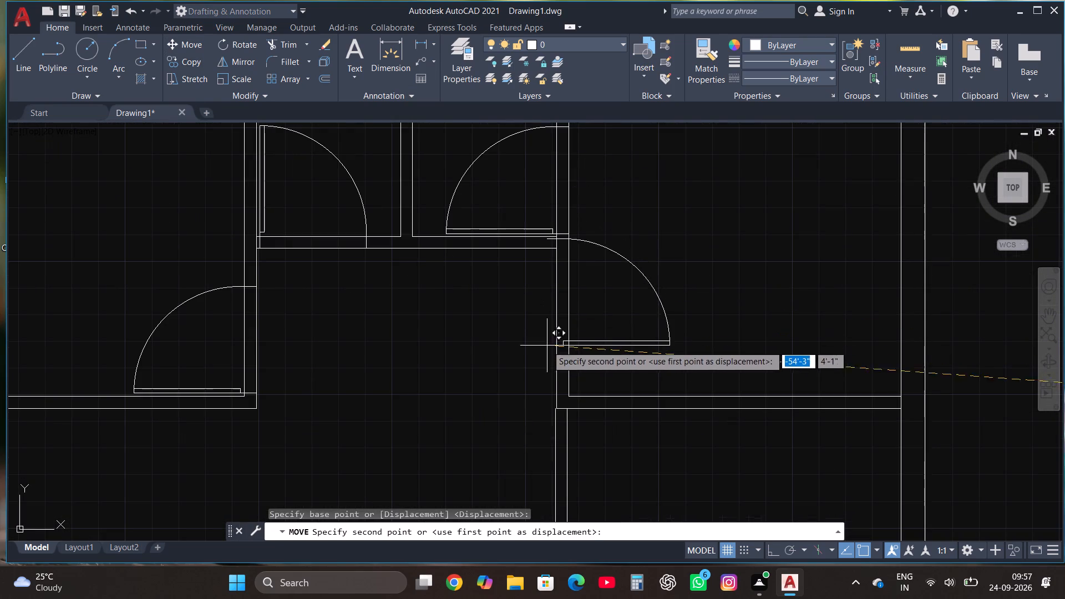
click(559, 381)
scroll(518, 279, down, 2)
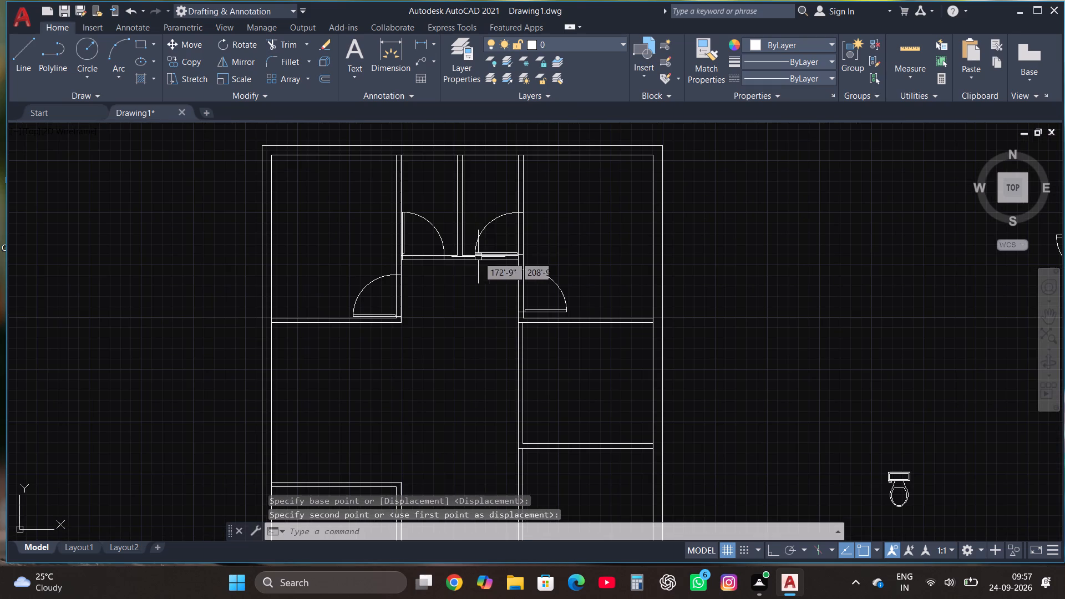
Copy the top-right room's door down onto the west partition of the middle-right room, just above its south wall.
click(530, 309)
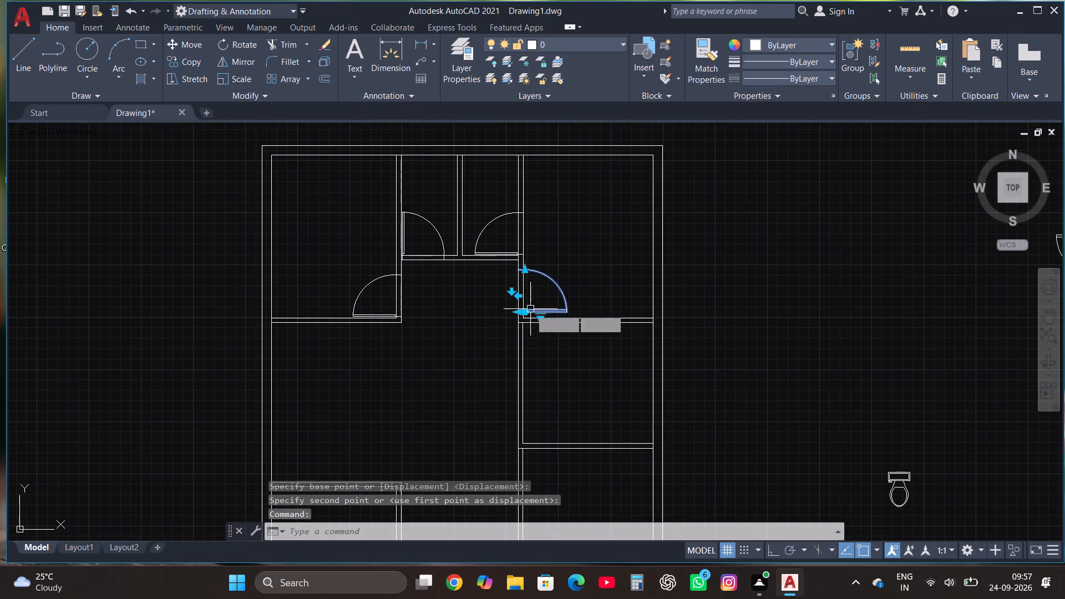
click(186, 59)
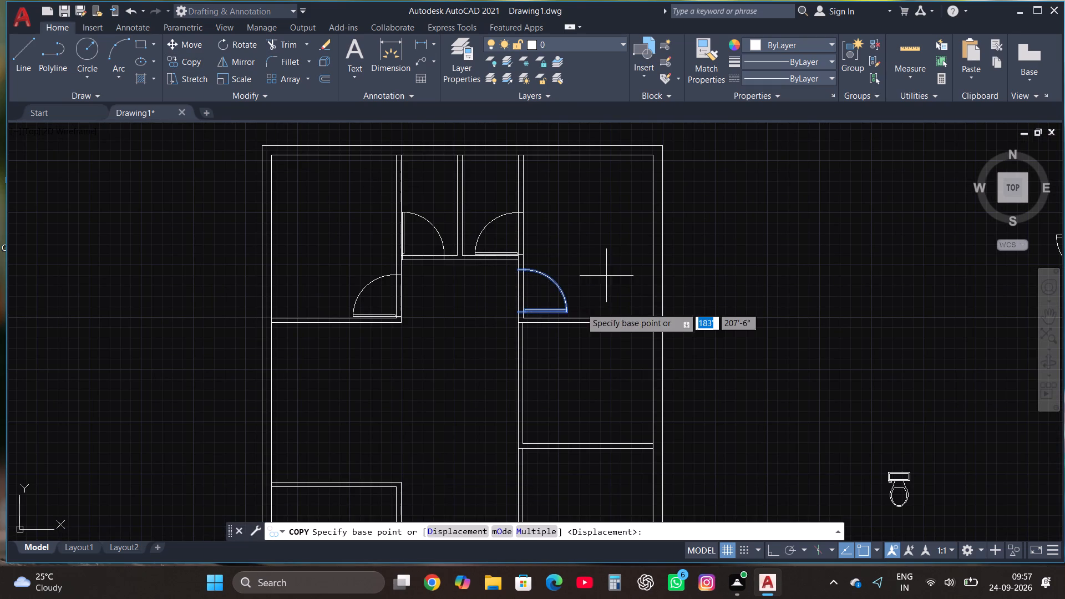
click(515, 309)
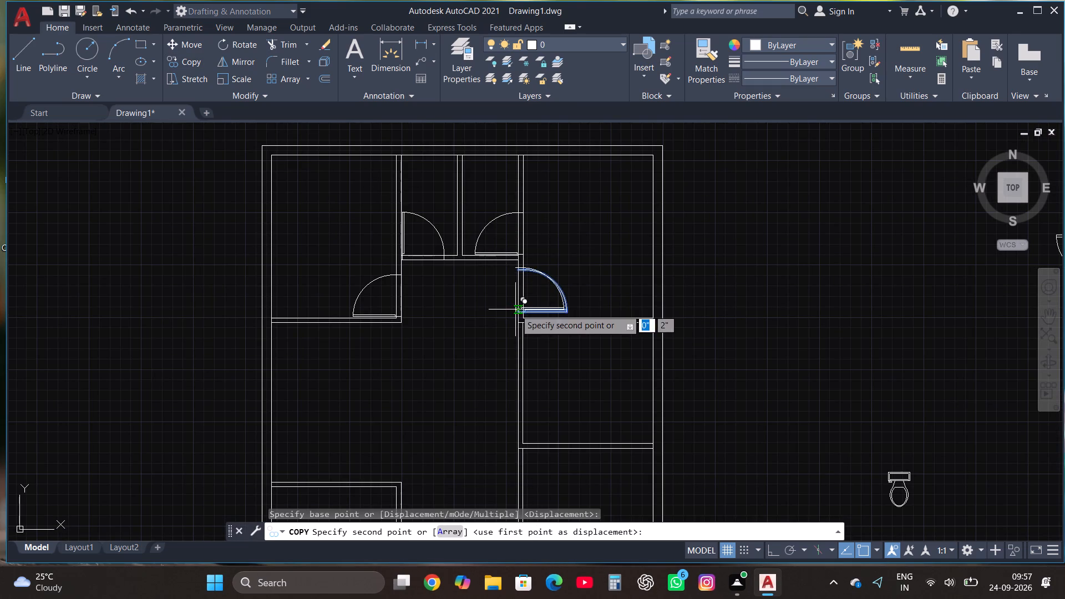
click(518, 437)
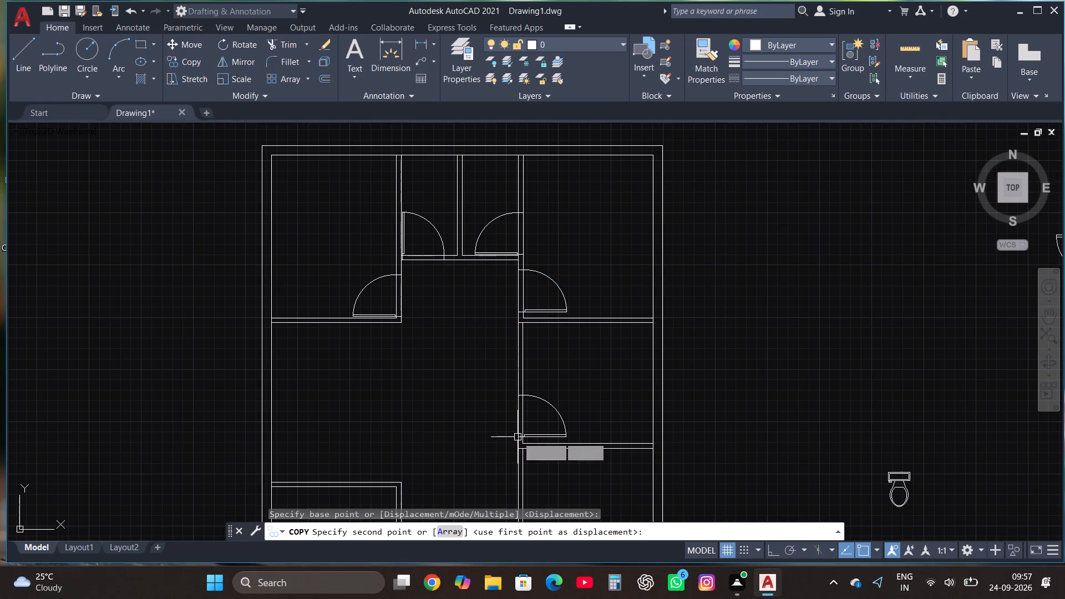
scroll(515, 295, down, 2)
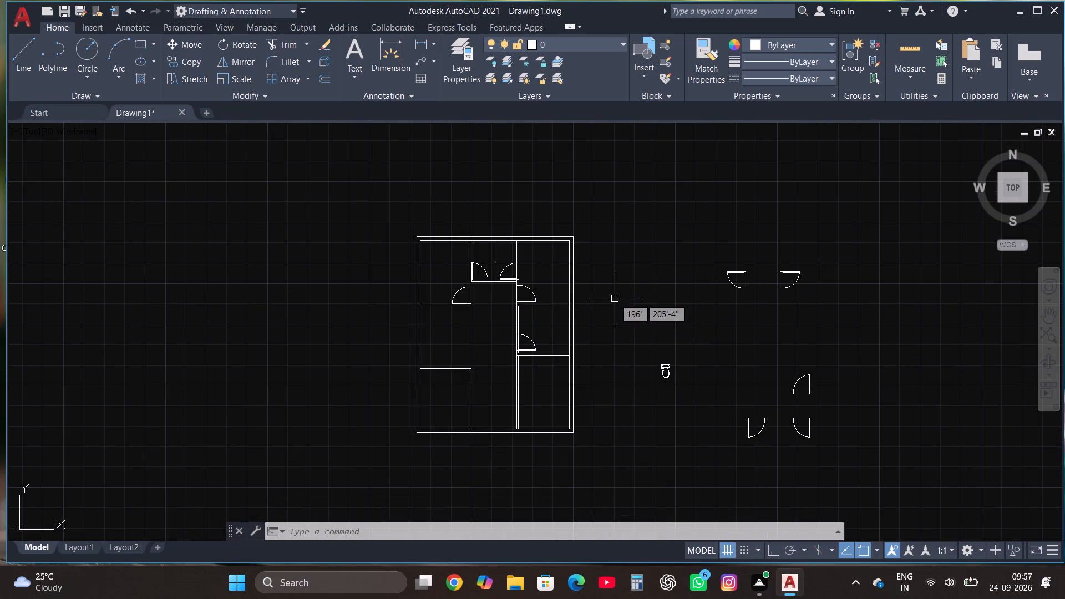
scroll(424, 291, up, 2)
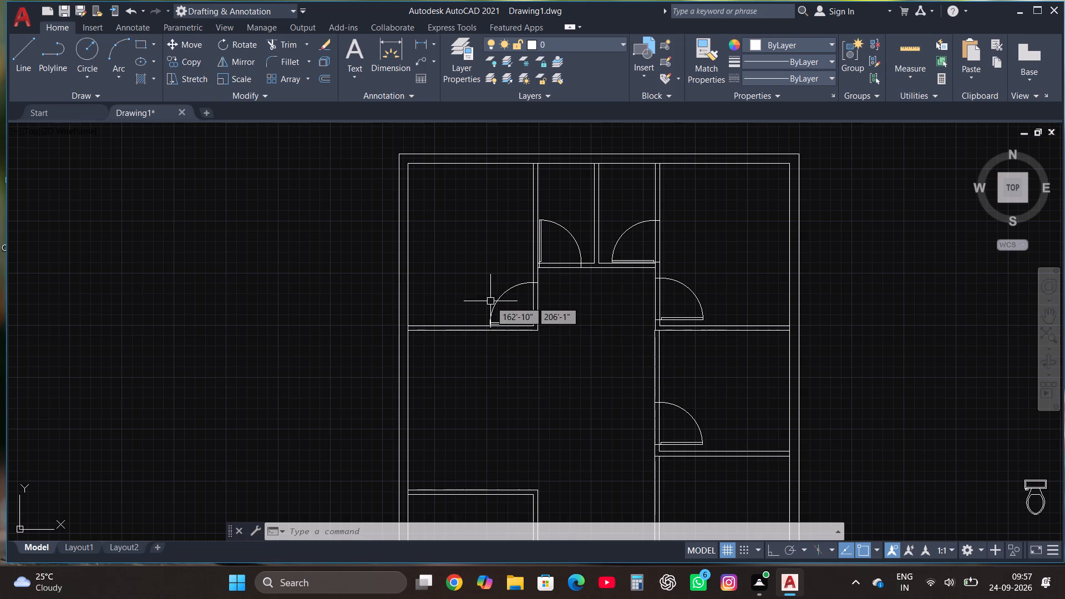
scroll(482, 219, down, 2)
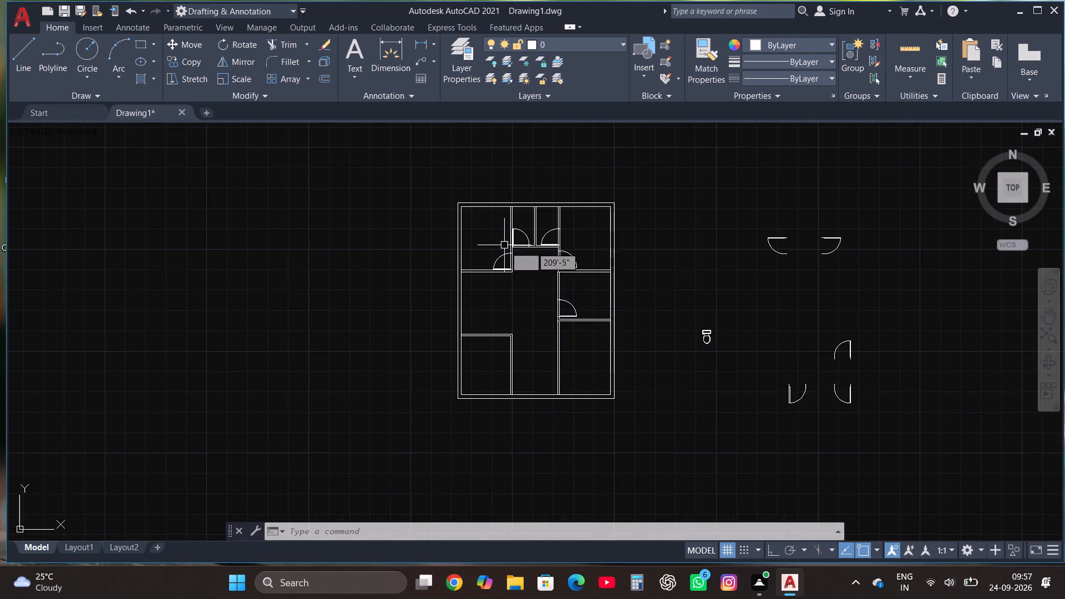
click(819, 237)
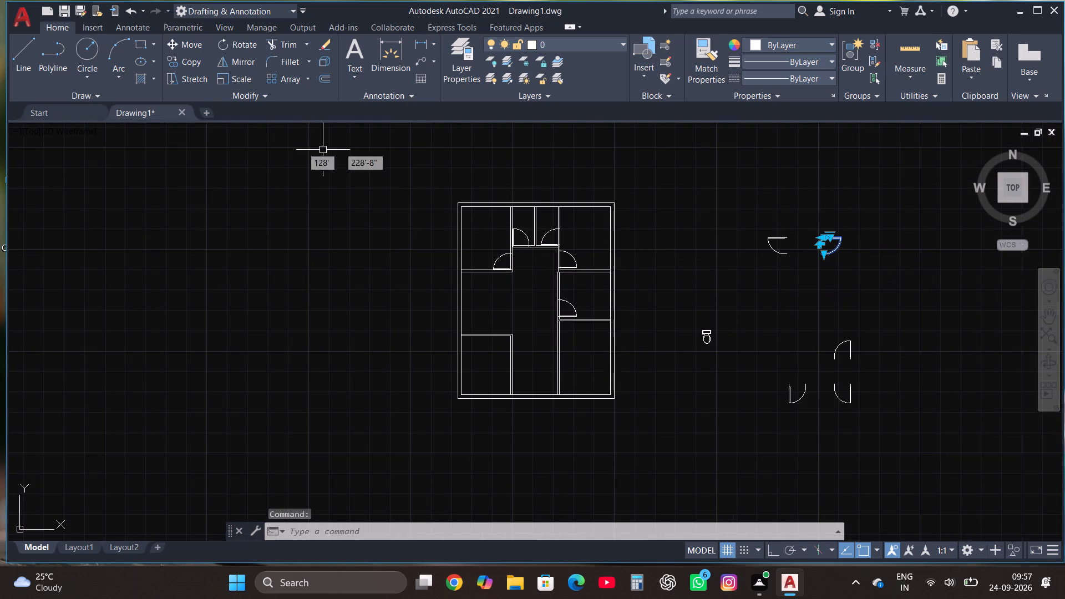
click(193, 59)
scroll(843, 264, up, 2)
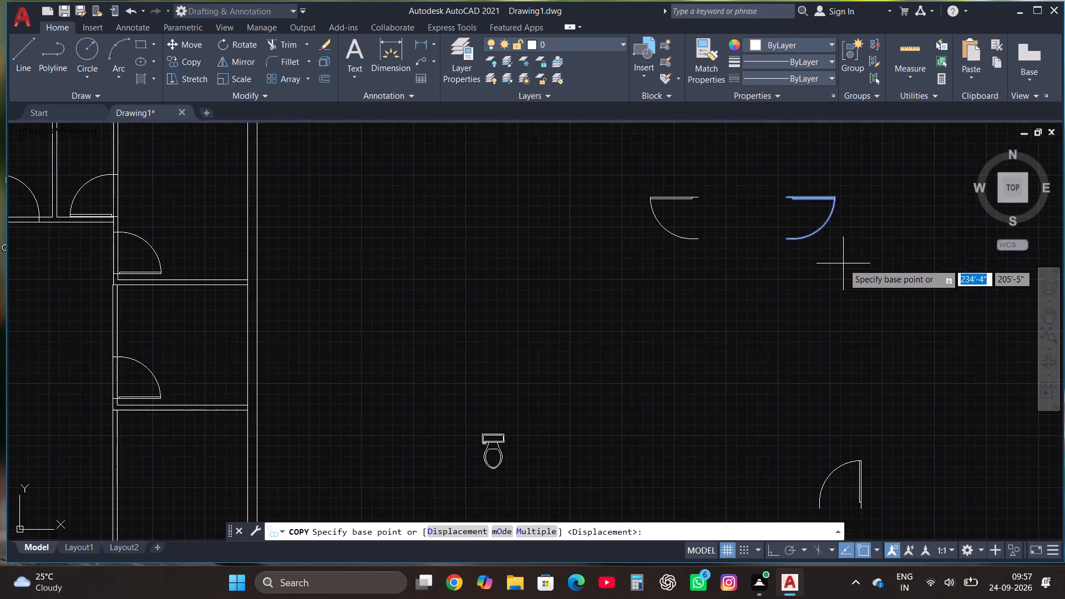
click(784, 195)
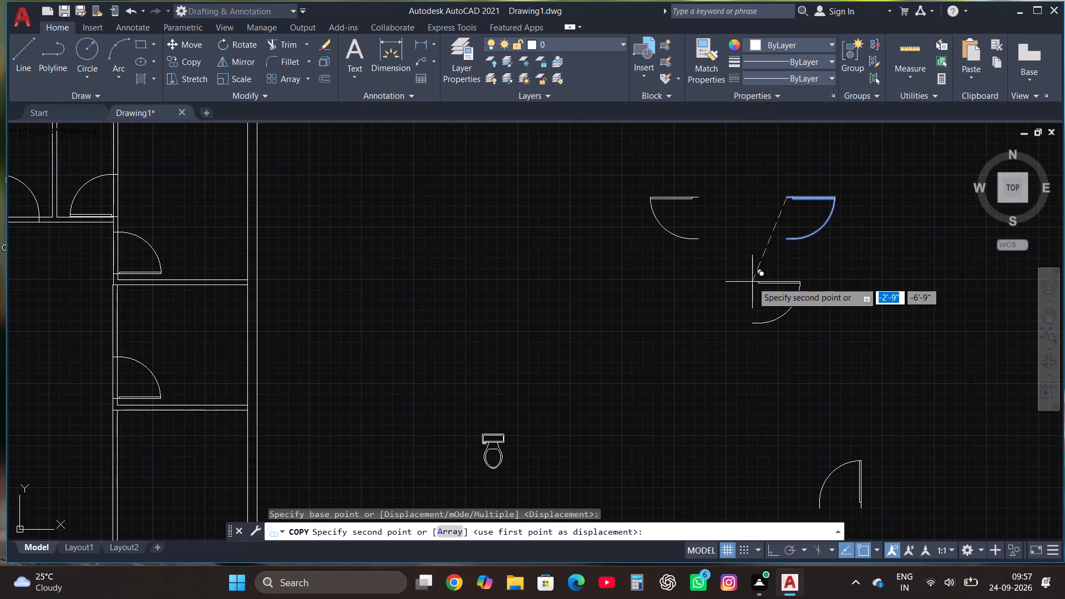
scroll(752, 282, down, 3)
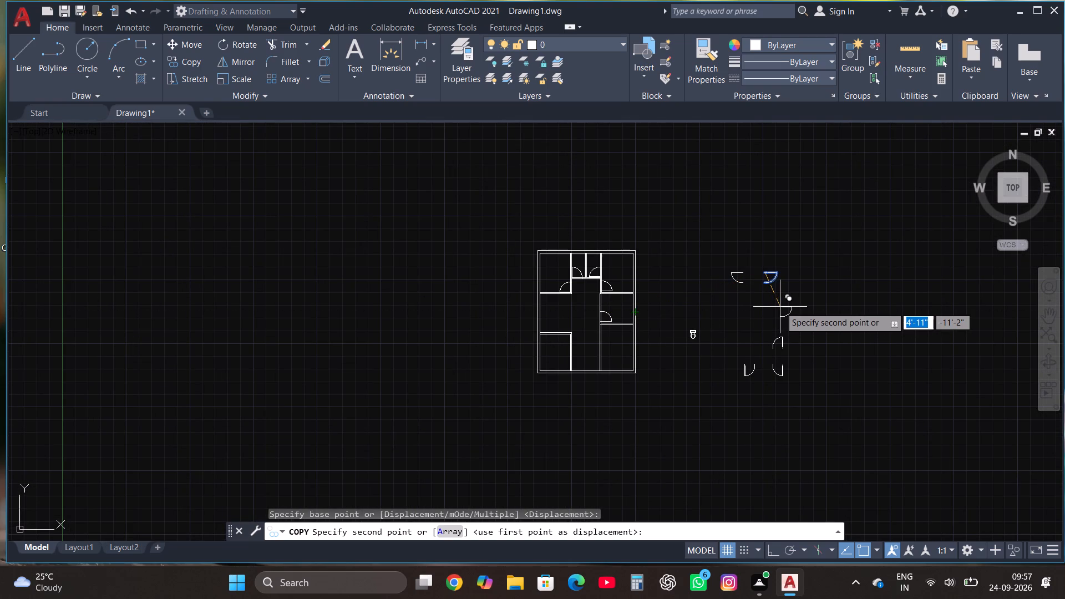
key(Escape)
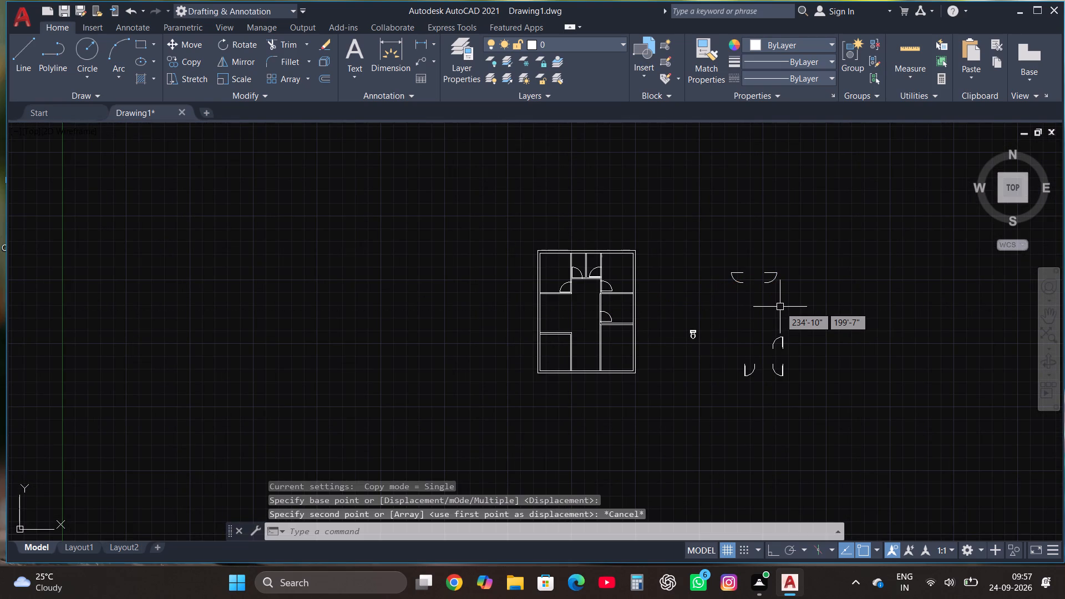
Move the upper-left spare door onto the bottom-right room's west partition near its north wall, swinging into the central space.
scroll(664, 275, up, 1)
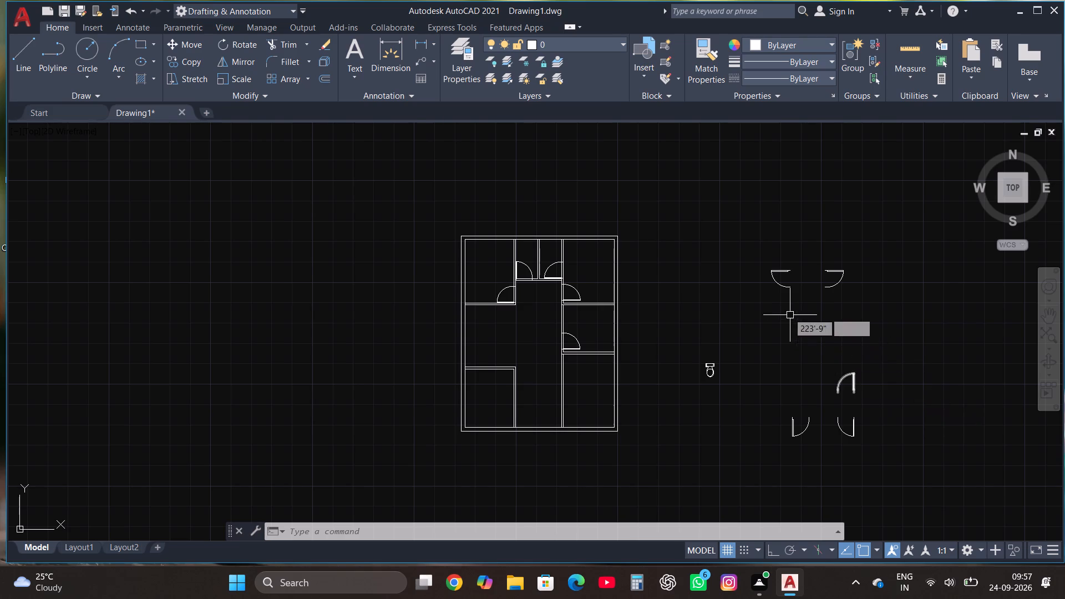
click(772, 267)
click(764, 299)
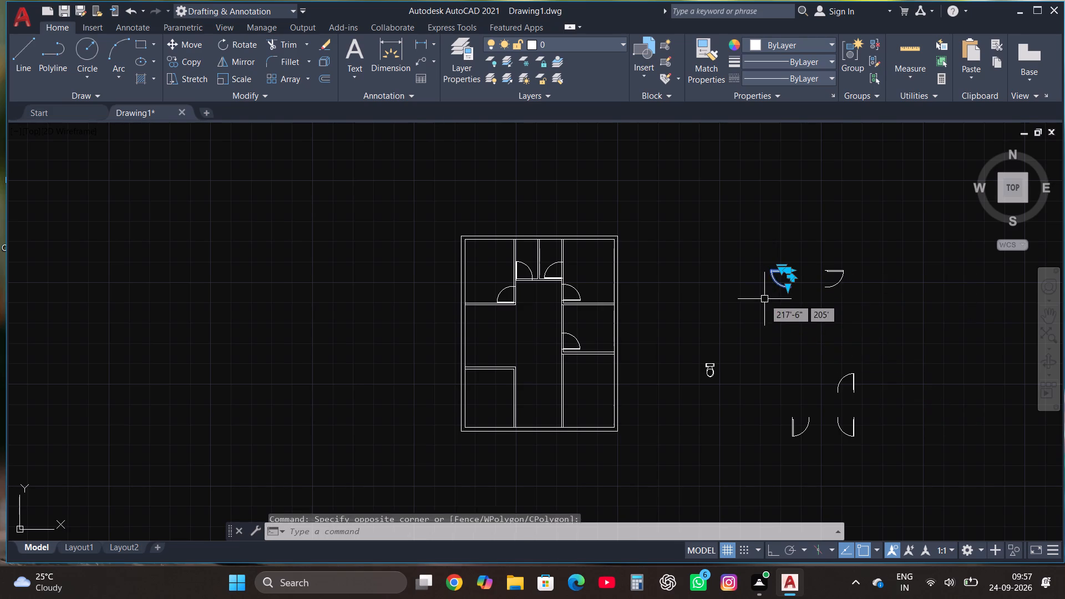
click(176, 45)
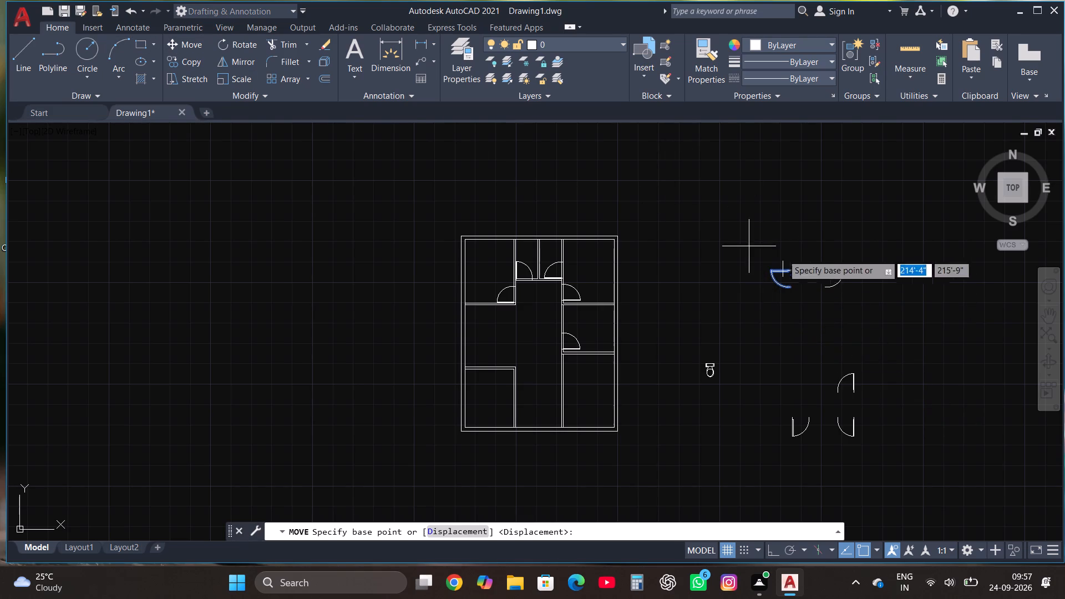
click(793, 268)
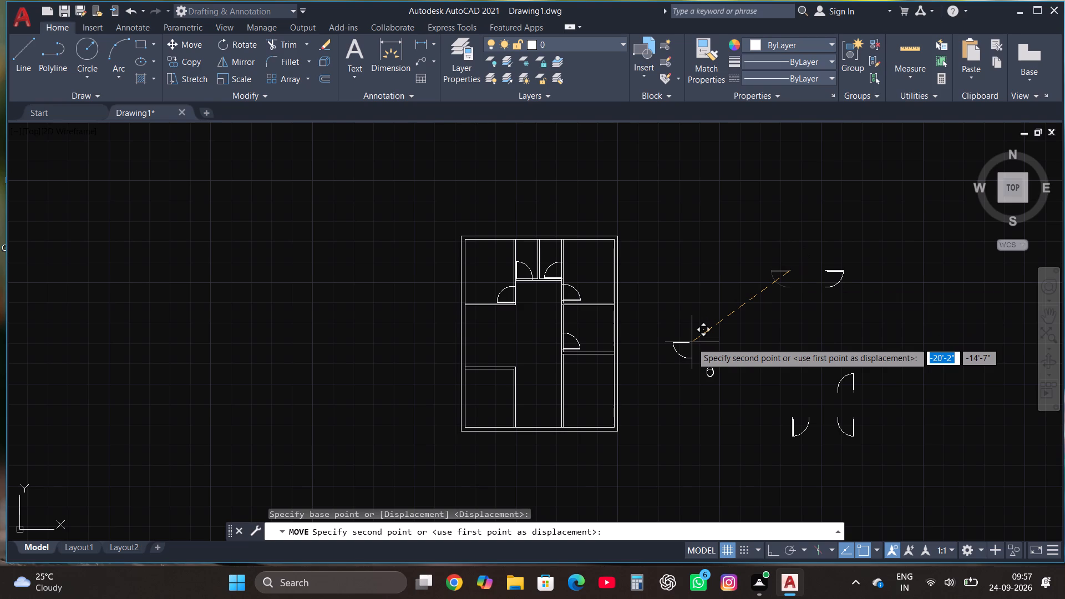
scroll(600, 350, up, 3)
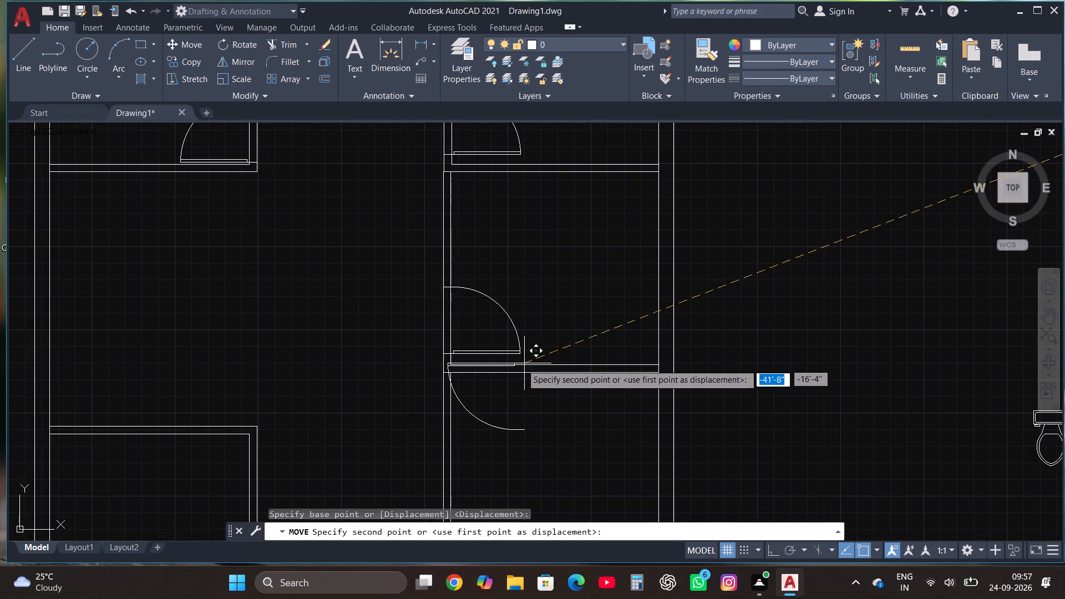
click(452, 390)
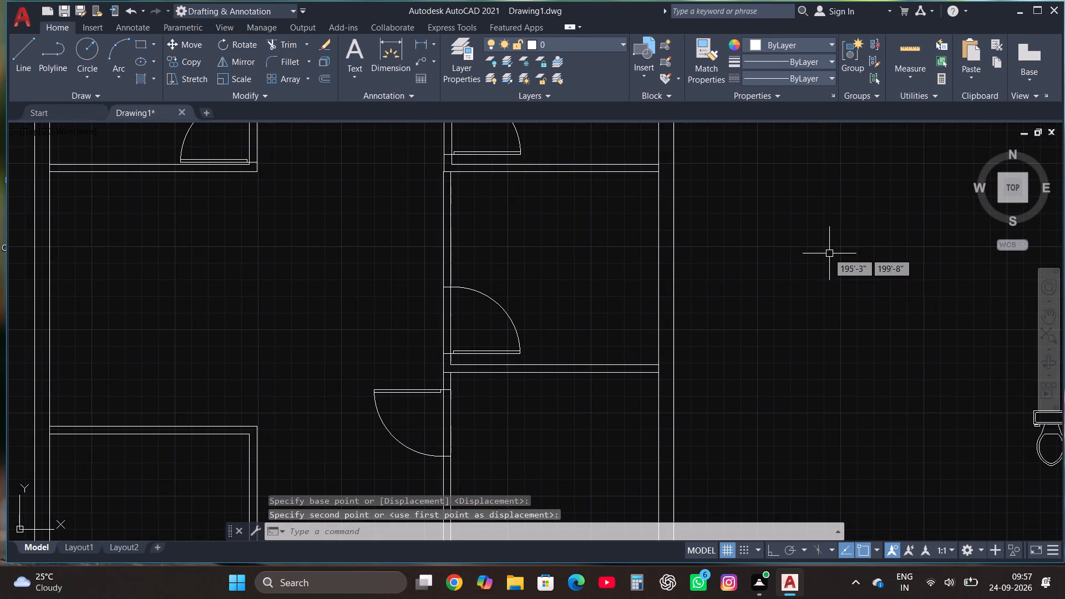
Copy the bottom-right room's door onto the bottom-left room's east partition, just below its north wall.
scroll(826, 251, down, 2)
click(662, 322)
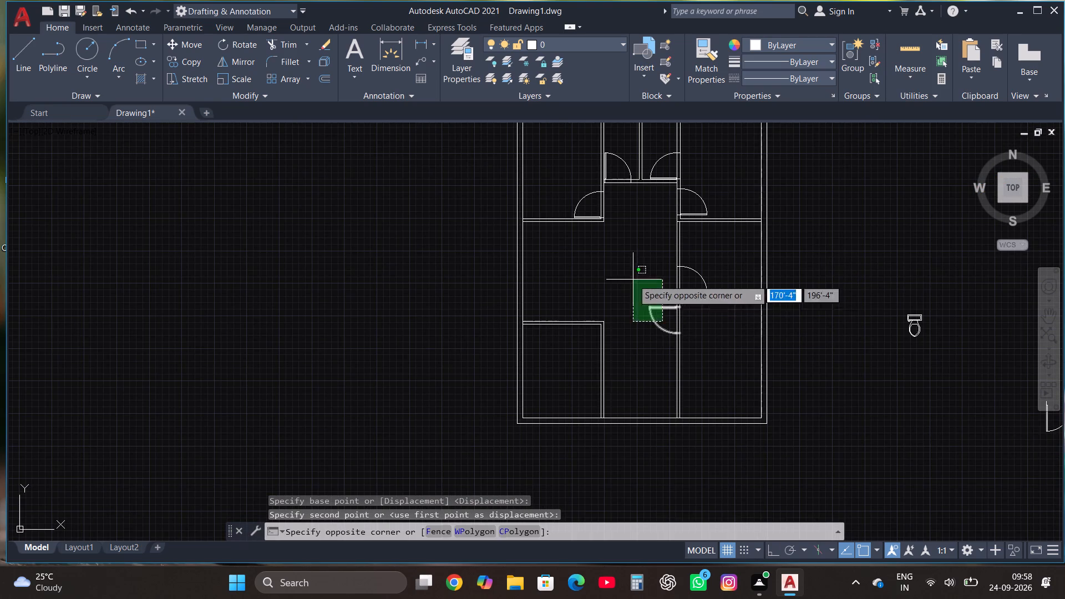
click(633, 280)
click(187, 58)
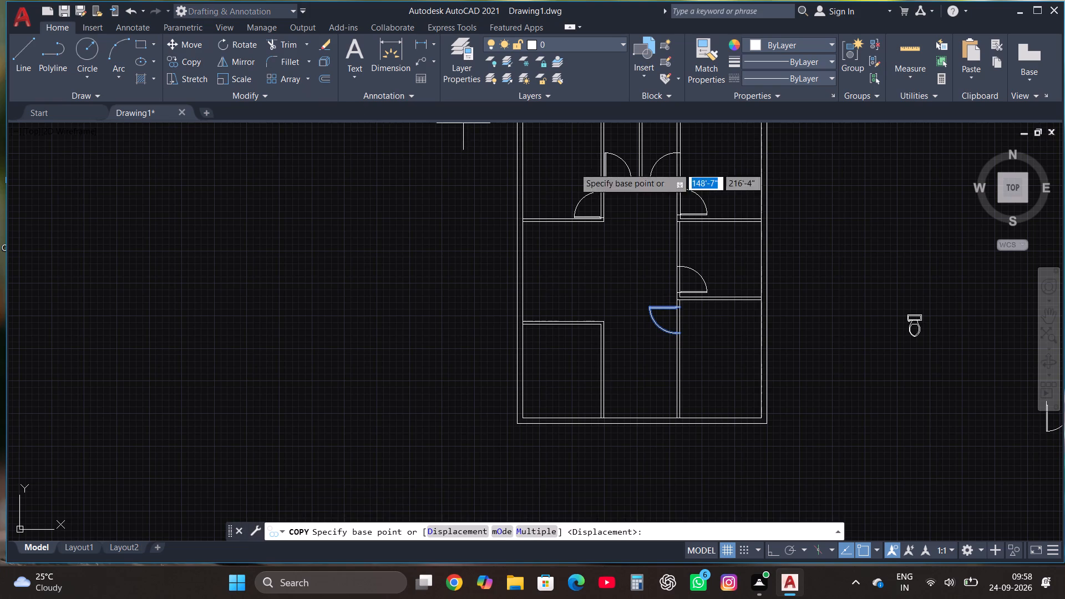
scroll(675, 302, up, 1)
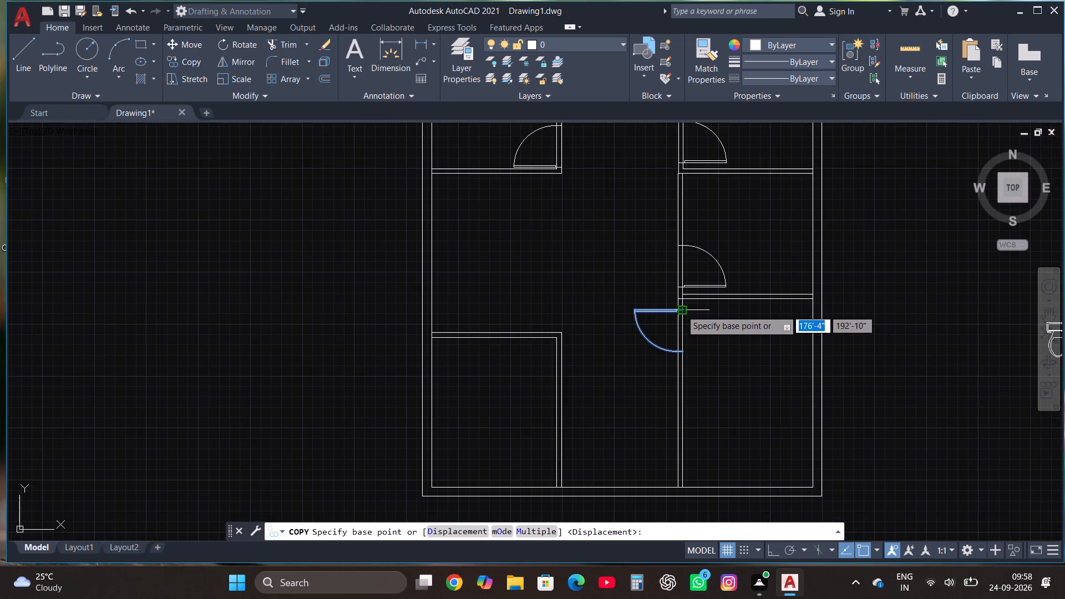
click(679, 311)
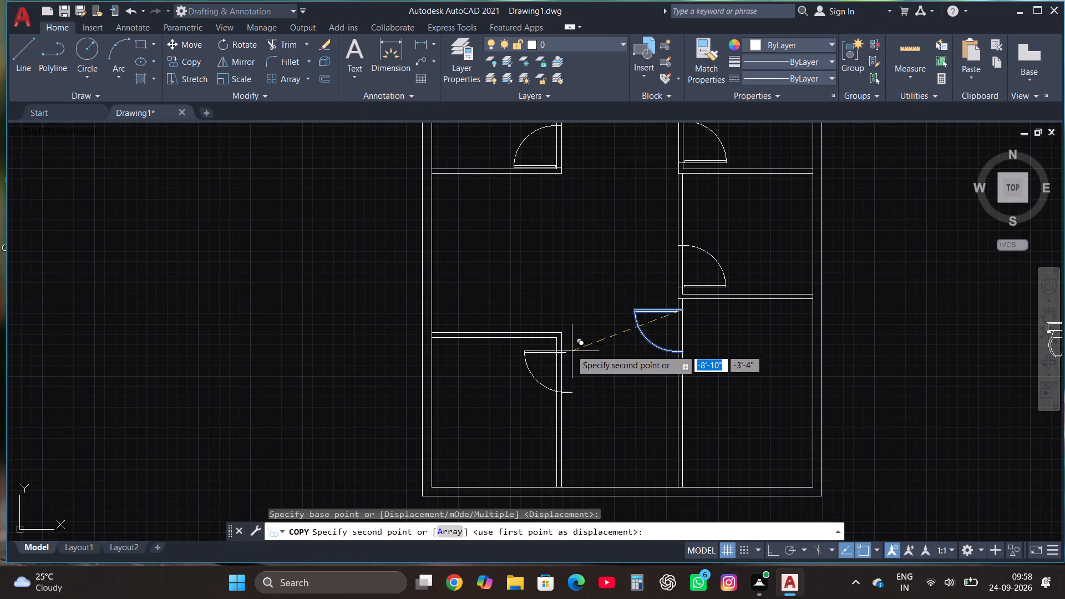
click(561, 343)
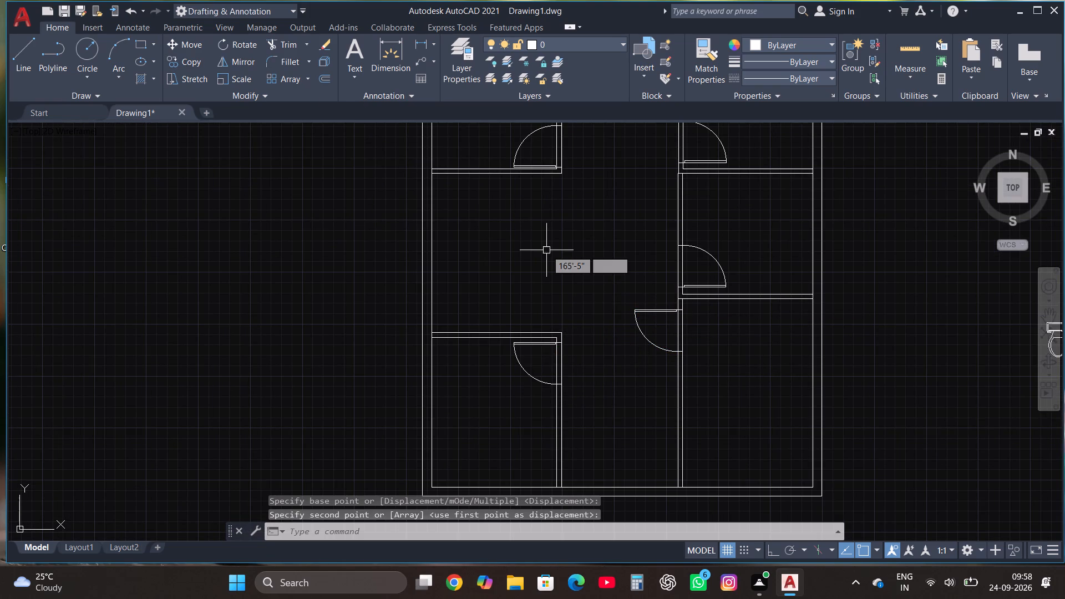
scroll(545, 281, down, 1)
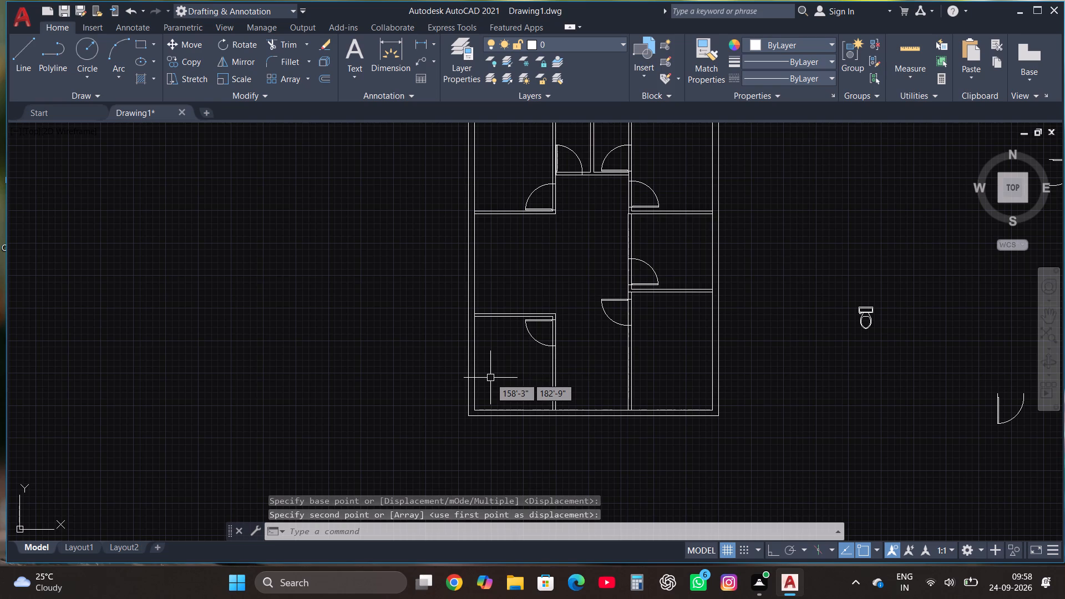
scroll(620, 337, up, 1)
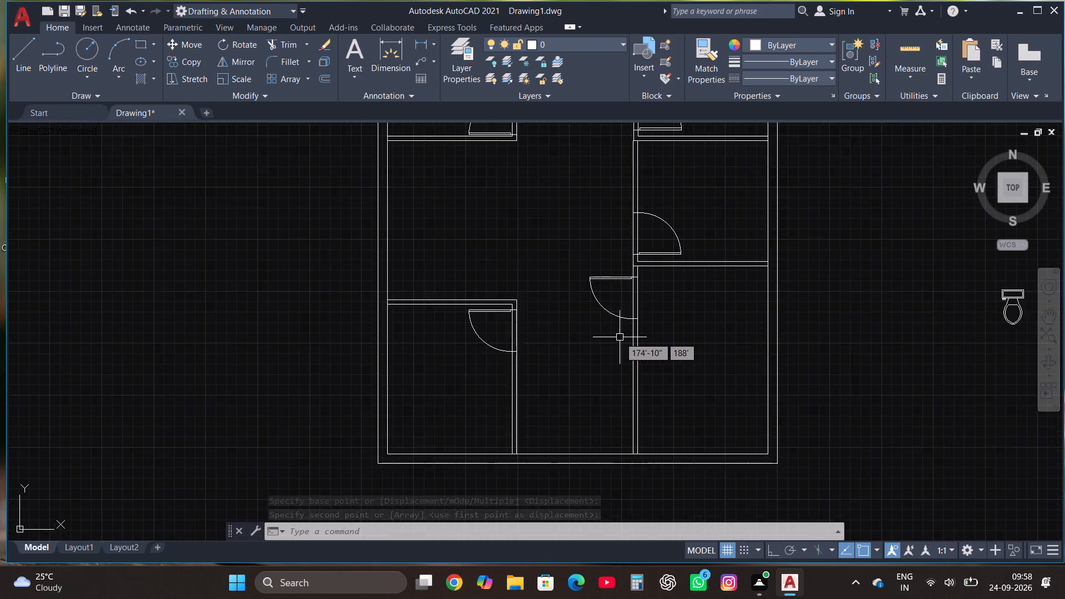
Trim the partition lines out of the door openings of the bottom-left, bottom-right and middle-right rooms.
scroll(620, 337, up, 1)
click(294, 45)
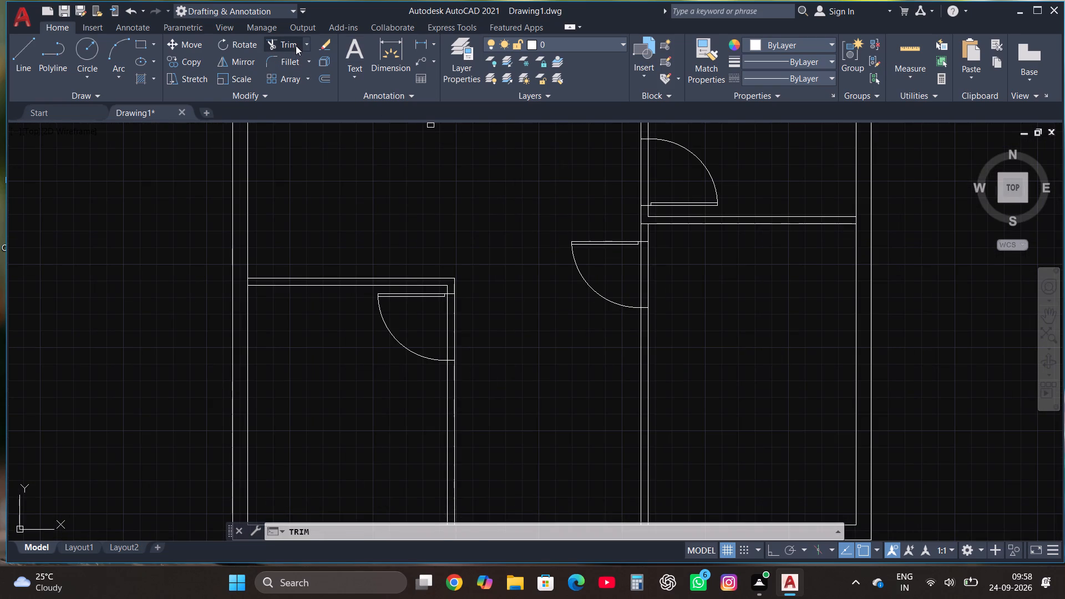
click(403, 326)
click(497, 321)
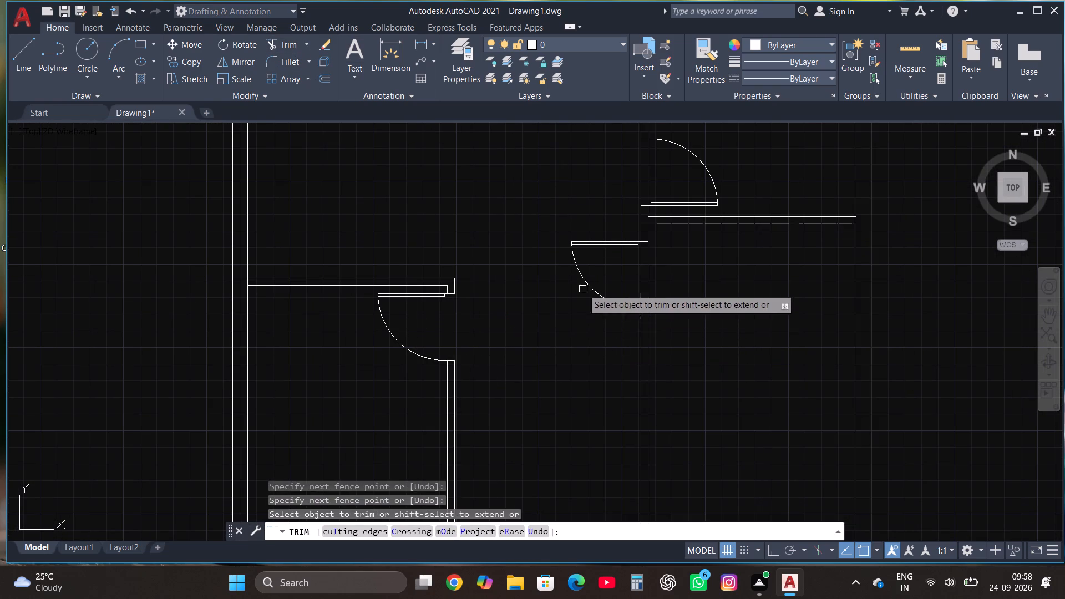
click(617, 271)
click(695, 271)
click(677, 185)
click(586, 178)
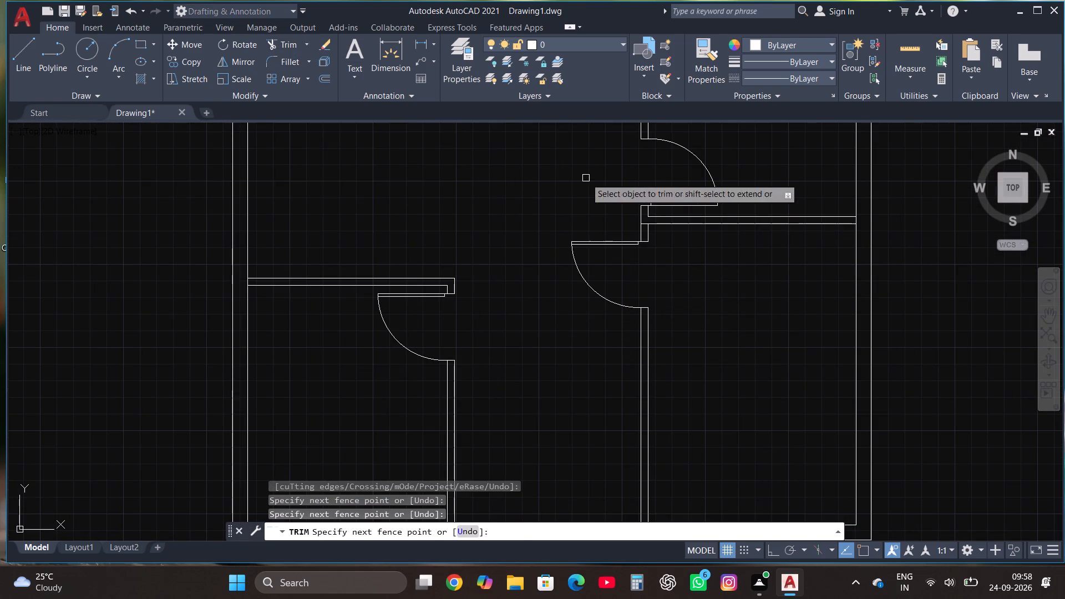
Trim the wall lines out of the door openings of the top-right room, both small top rooms and the top-left room.
scroll(594, 346, down, 2)
scroll(616, 164, up, 1)
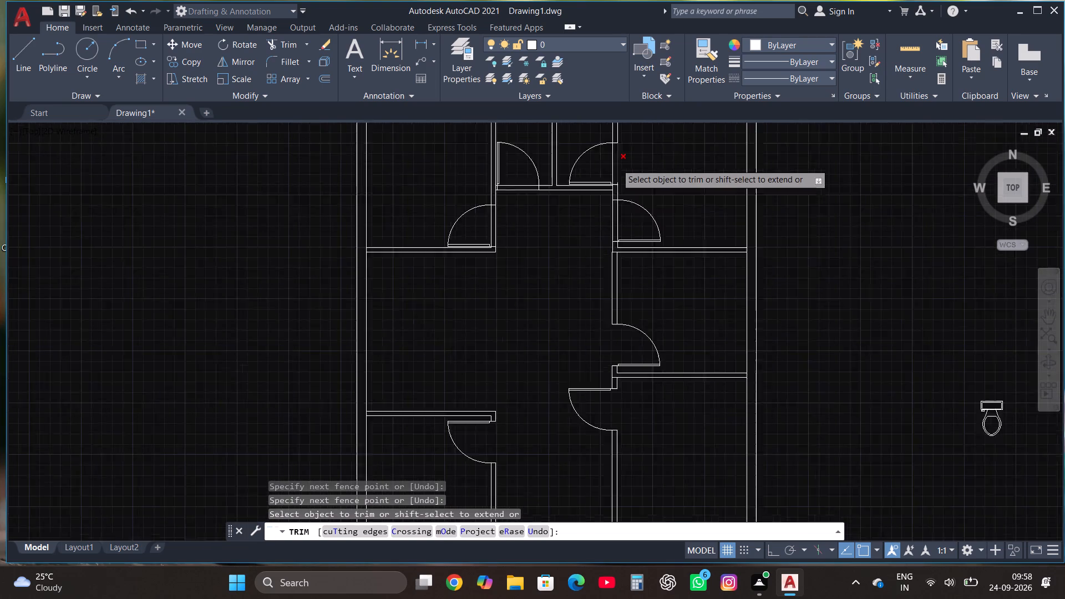
scroll(616, 164, up, 1)
click(626, 246)
click(587, 240)
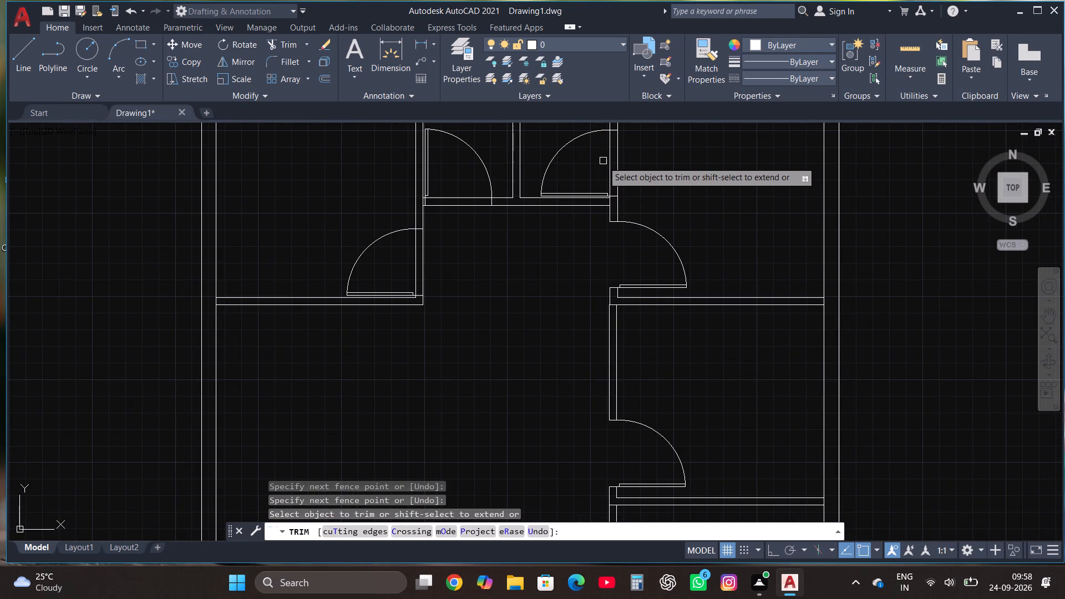
click(605, 161)
click(686, 159)
click(464, 174)
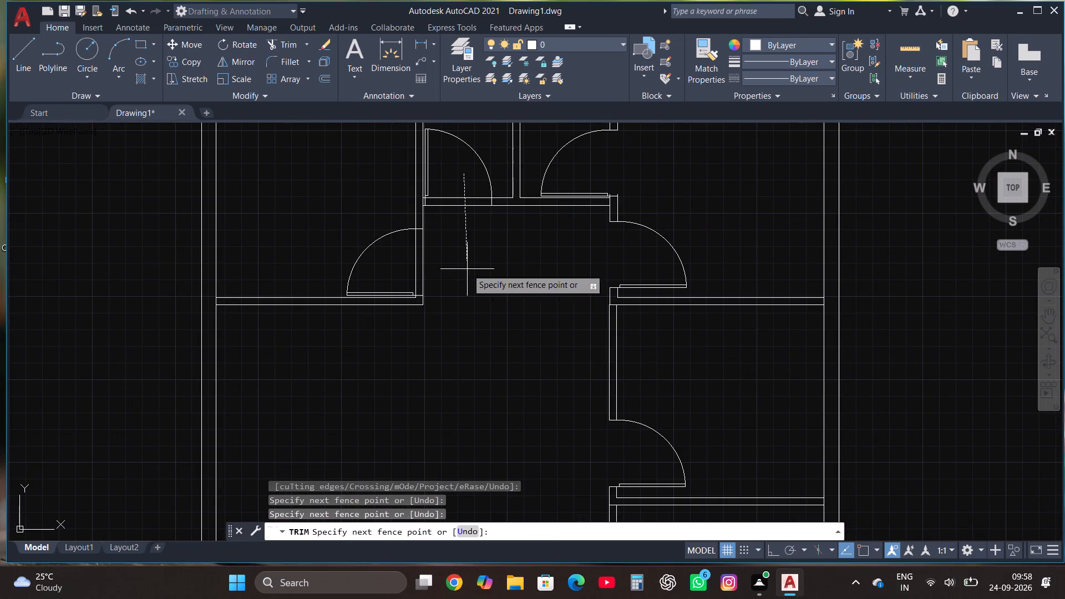
click(466, 270)
click(404, 262)
click(427, 260)
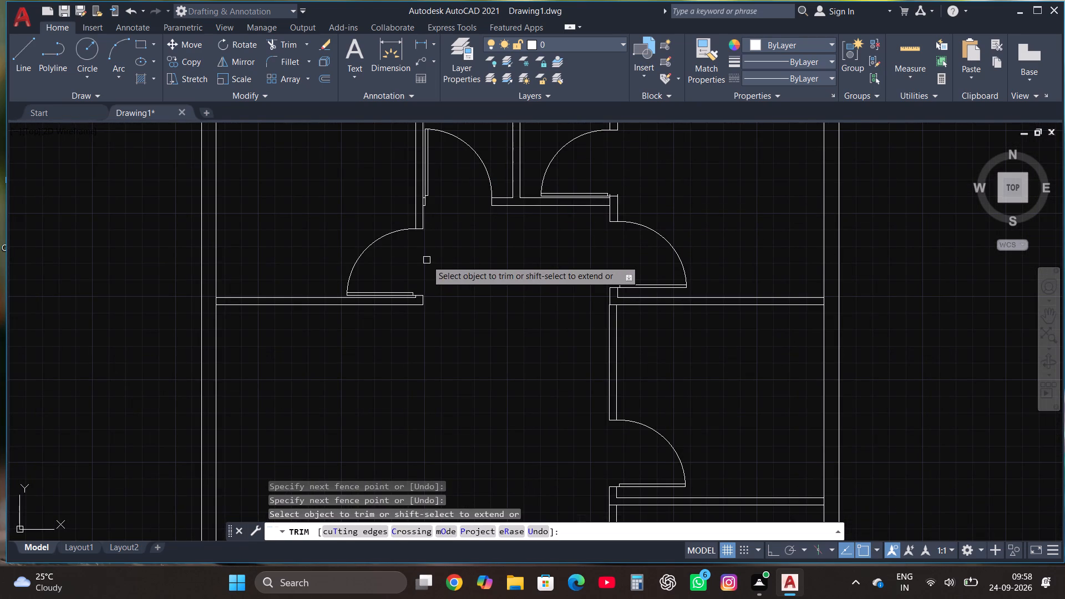
key(Escape)
Scale down the door of the left small top room about its hinge-side corner on the south wall's outer line.
scroll(565, 278, down, 3)
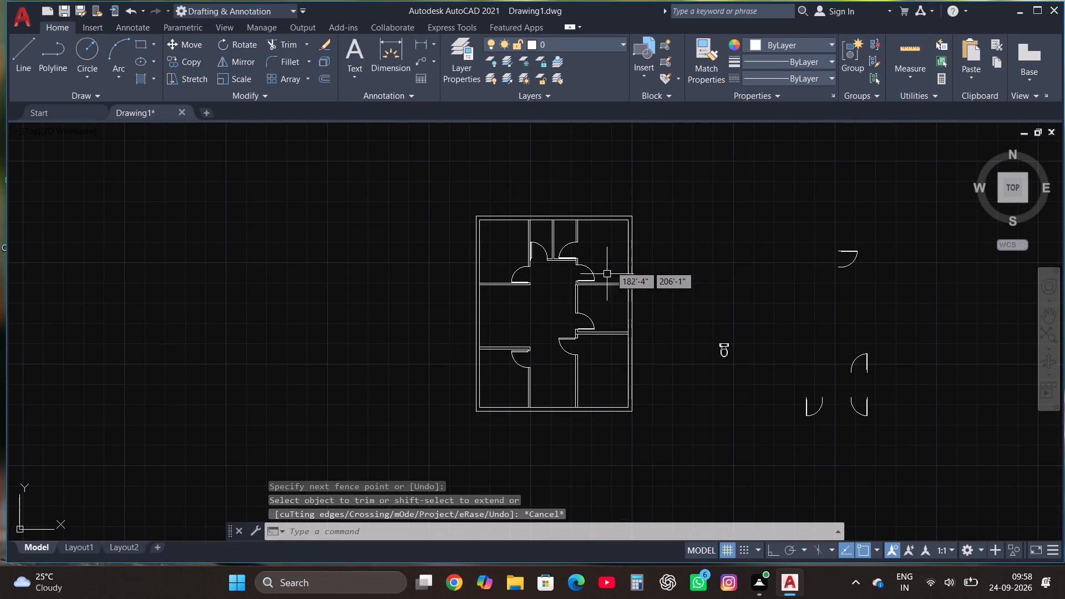
scroll(557, 261, up, 2)
click(500, 216)
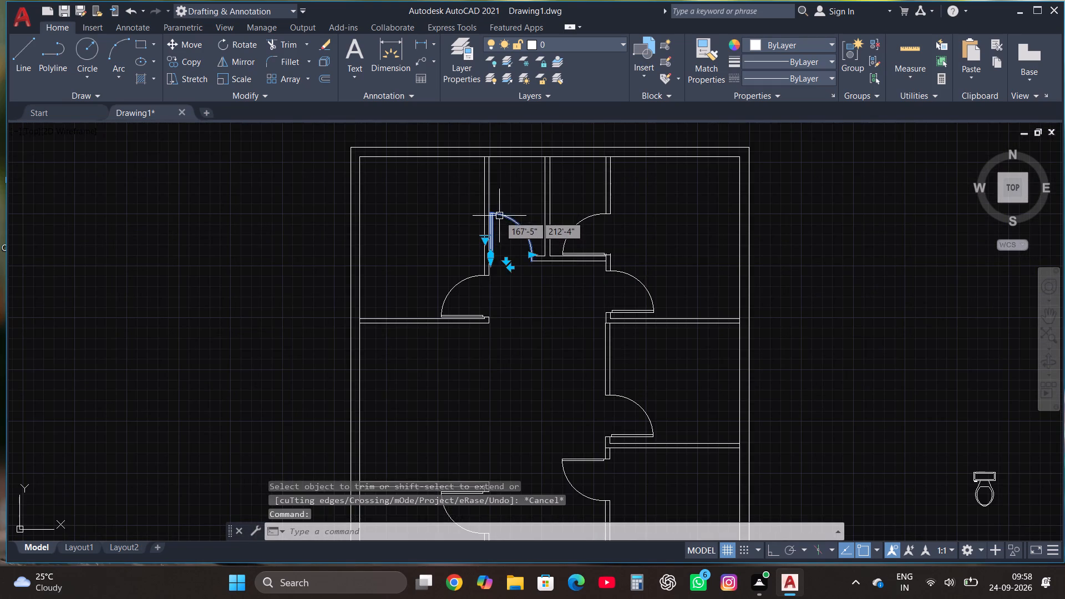
scroll(499, 216, up, 3)
click(247, 80)
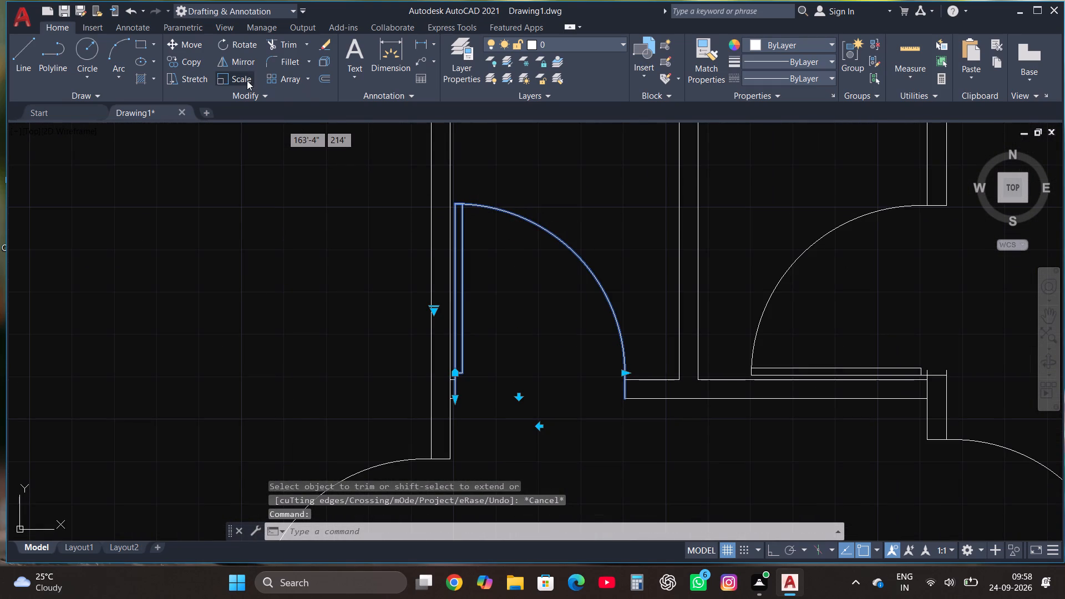
click(456, 398)
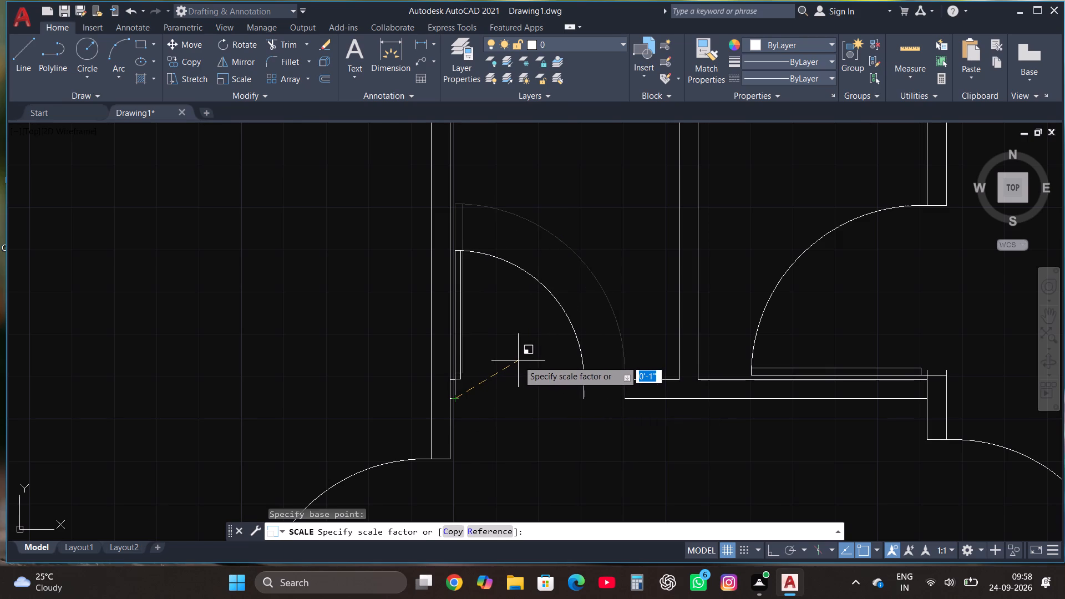
click(518, 361)
Scale down the door of the right small top room about its hinge-side corner on the east partition.
click(795, 264)
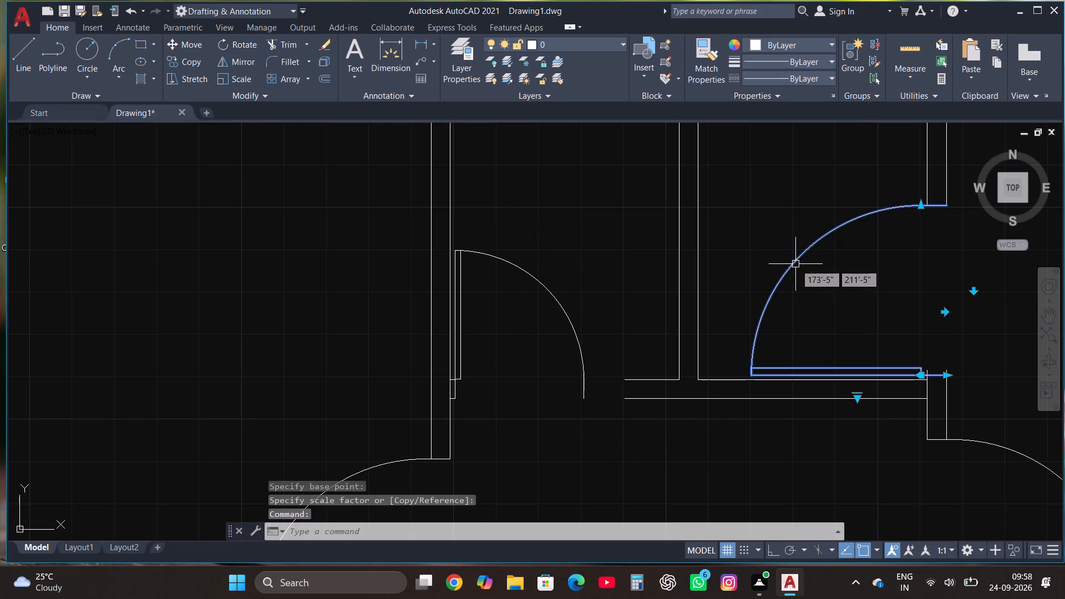
click(245, 78)
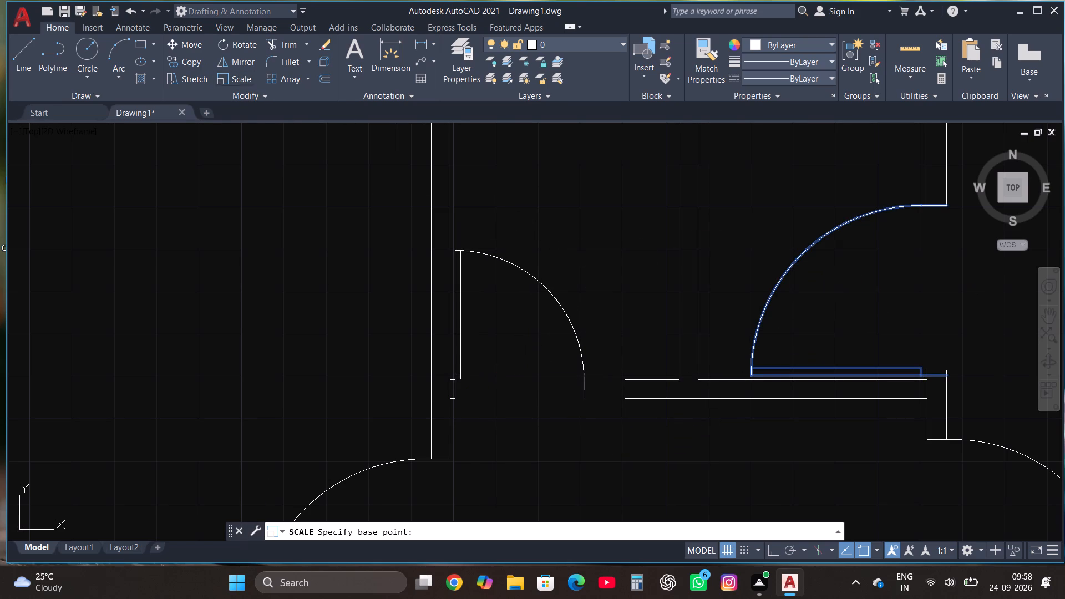
click(946, 377)
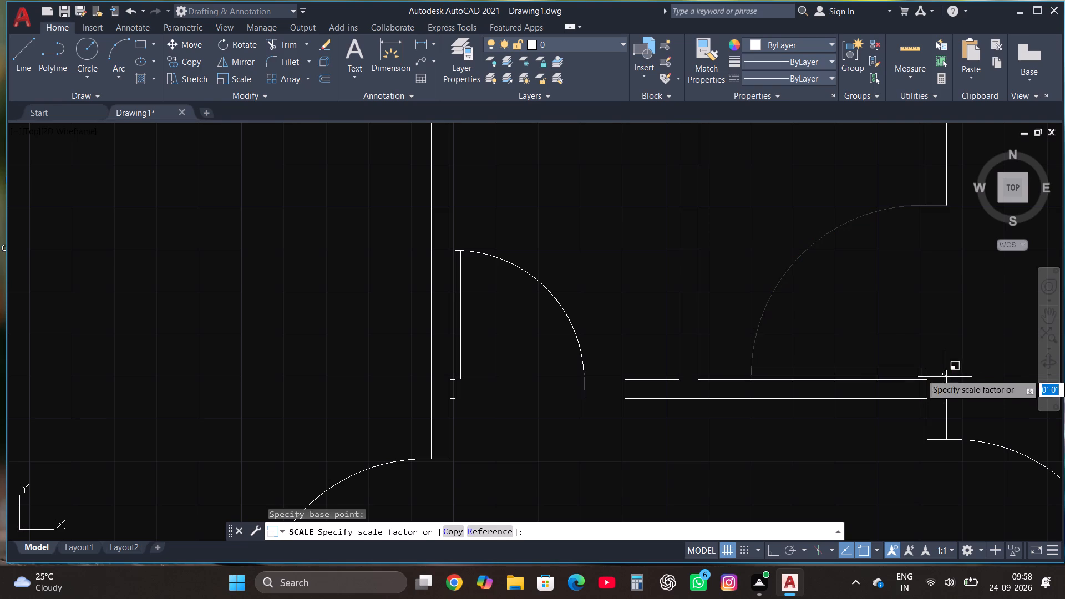
click(888, 355)
With Ortho on, draw lines continuing both south wall lines of the left small room just past the reduced door's edge.
scroll(608, 427, down, 2)
scroll(741, 418, up, 2)
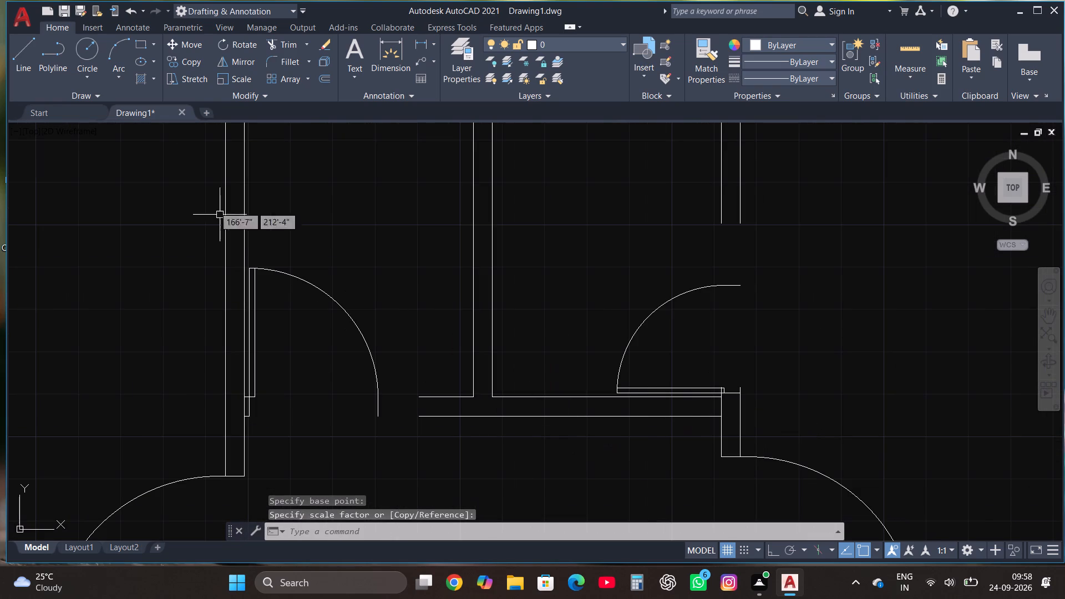
click(27, 49)
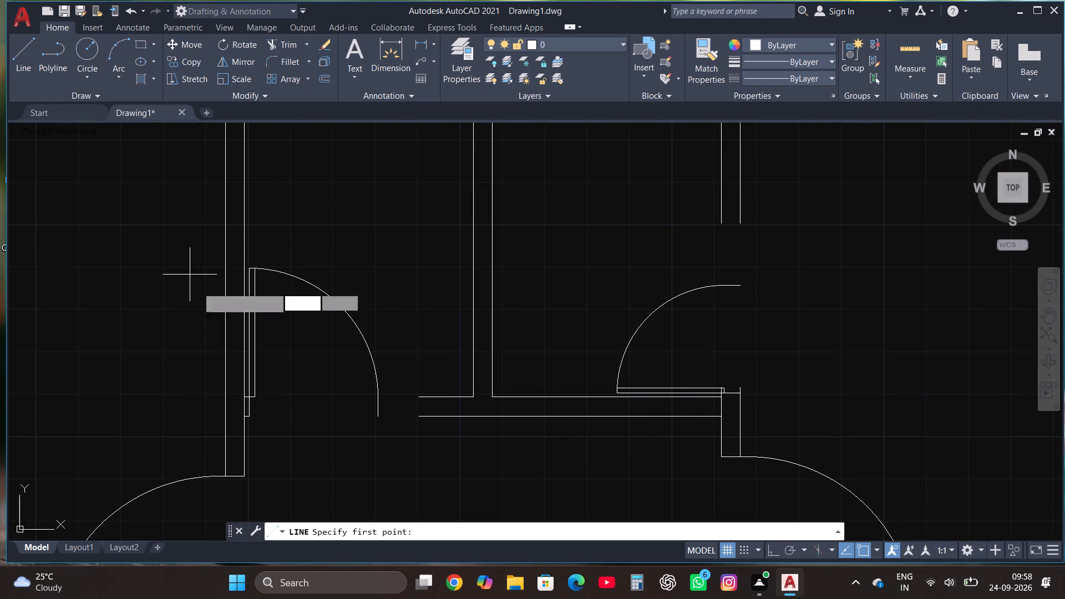
click(420, 416)
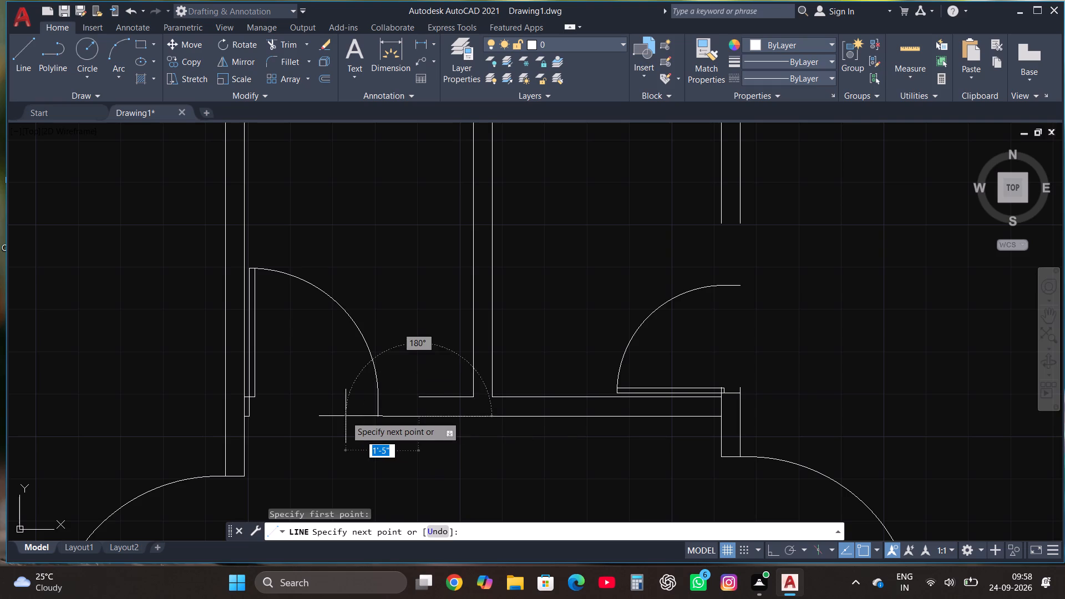
key(F8)
scroll(381, 414, up, 3)
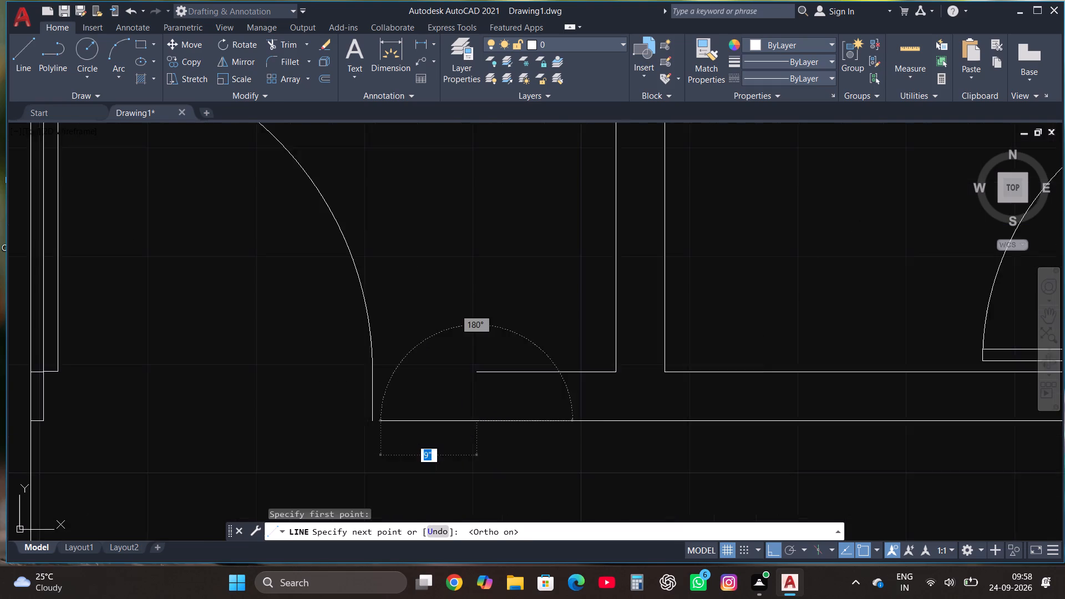
scroll(381, 414, up, 1)
click(339, 439)
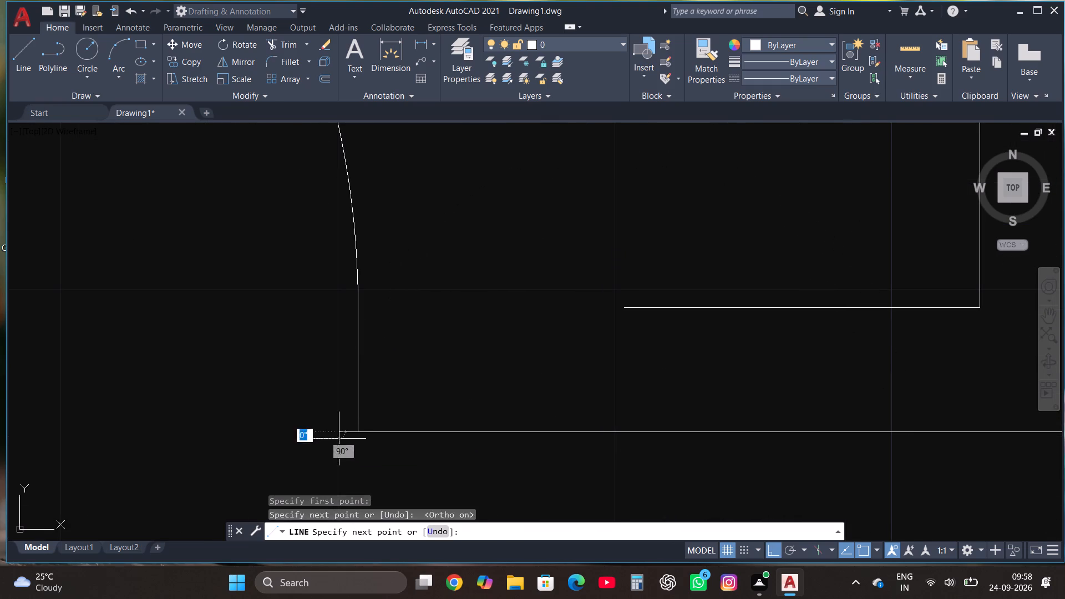
key(Escape)
click(16, 58)
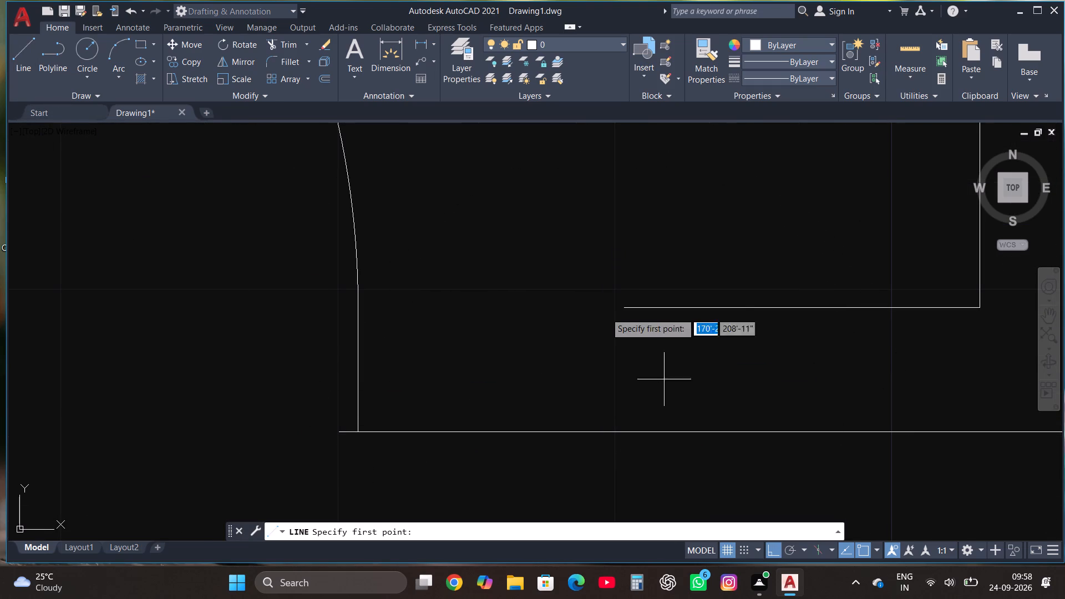
click(625, 306)
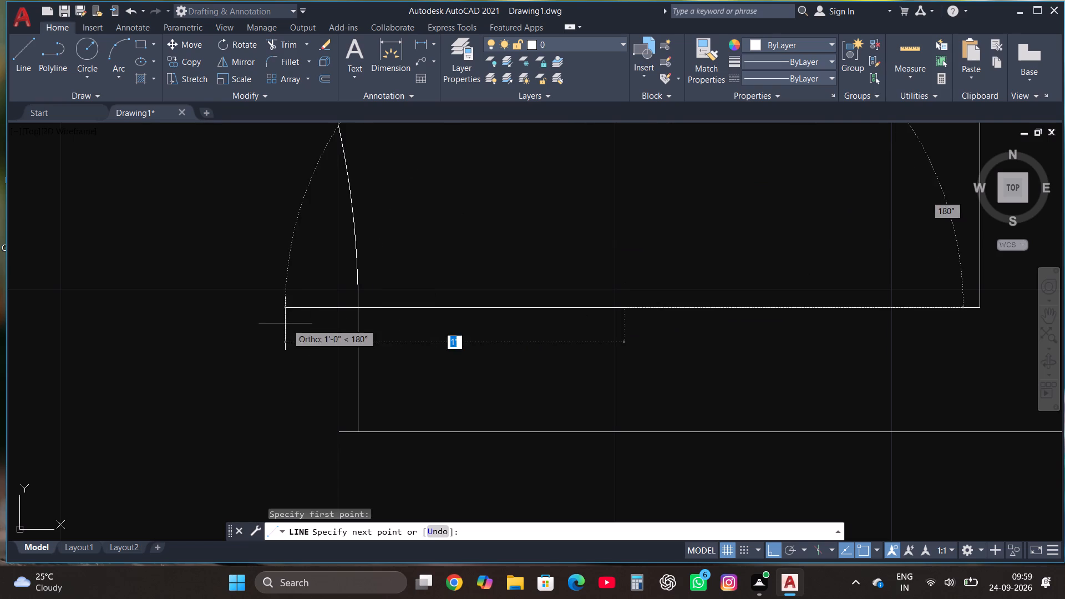
click(285, 323)
key(Escape)
Trim the overshooting ends of the two south wall lines back to the left small room's door edge.
click(288, 50)
click(306, 247)
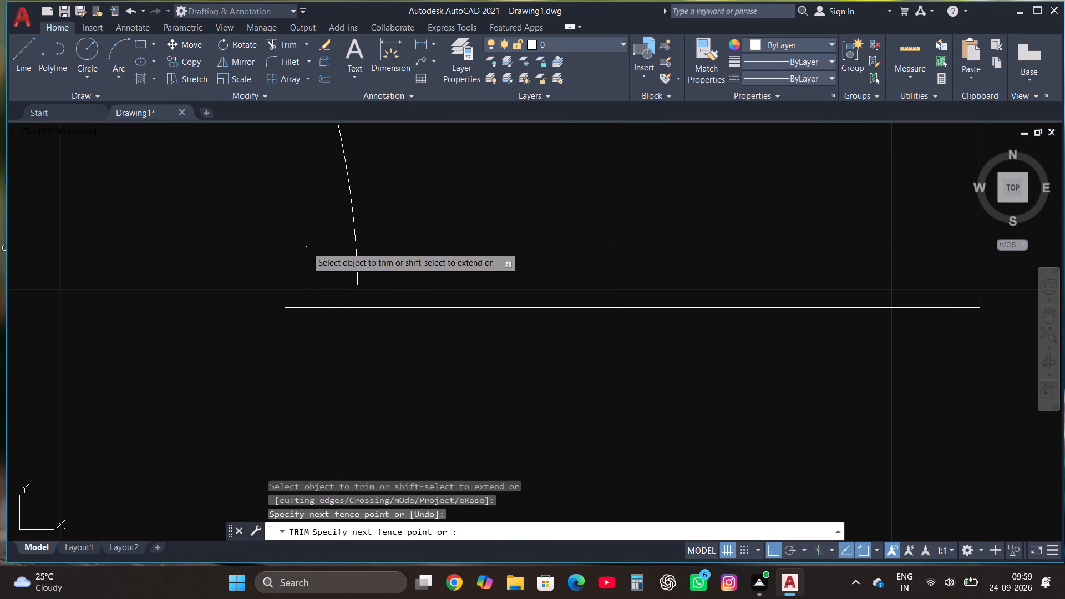
click(353, 451)
key(Escape)
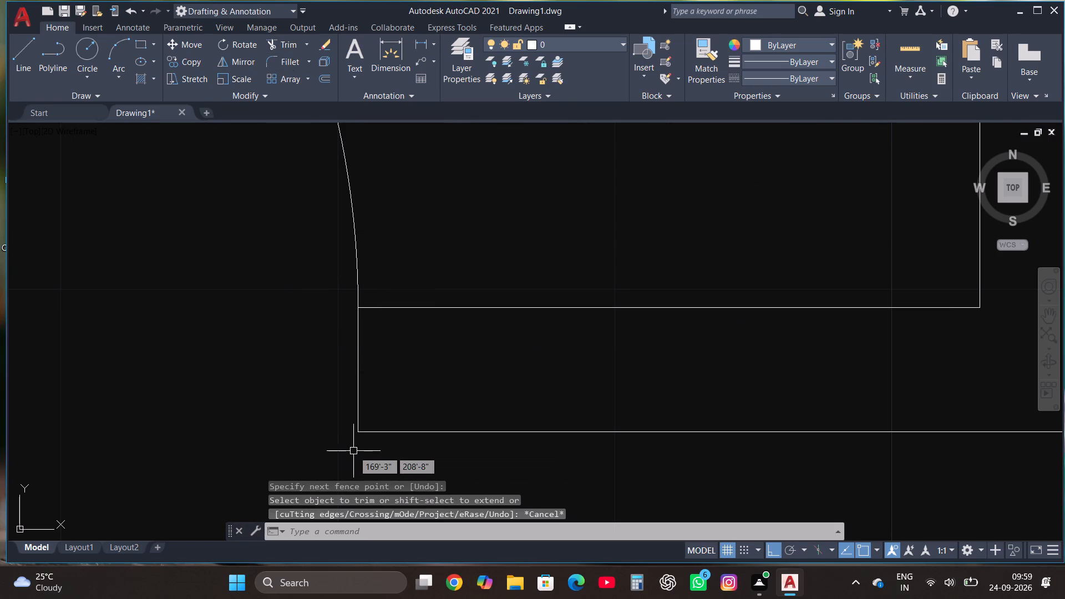
Draw lines continuing both east partition lines of the right small room down past the reduced door's north edge.
scroll(374, 440, down, 4)
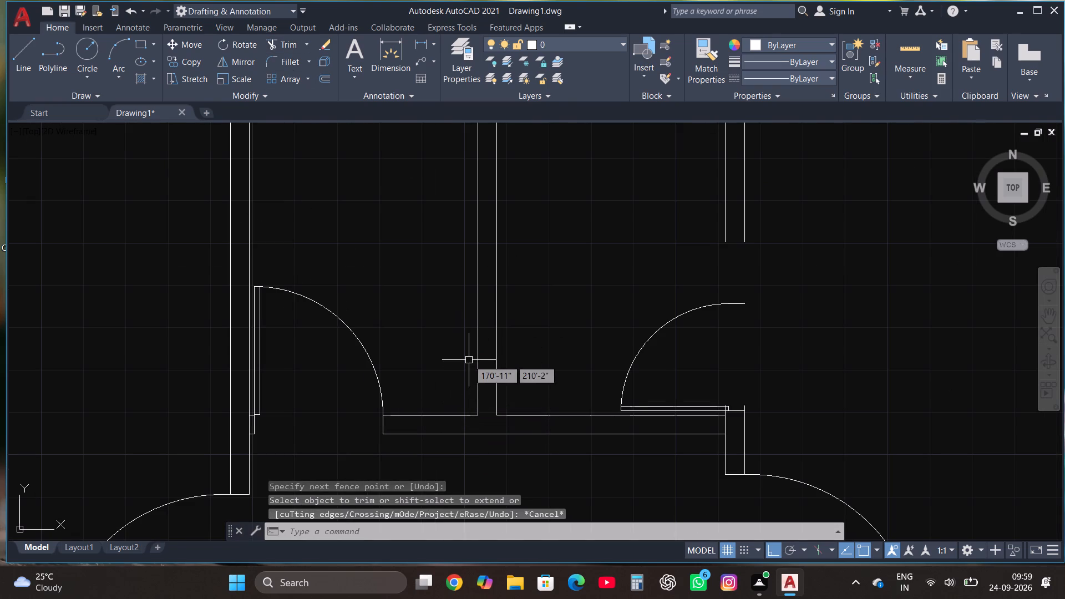
click(24, 47)
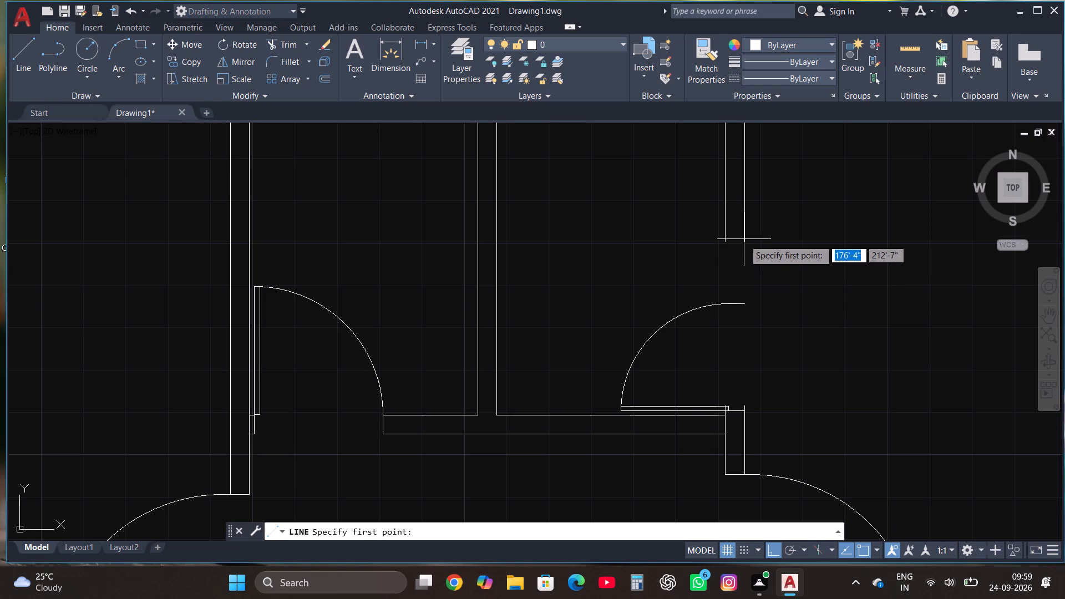
click(744, 237)
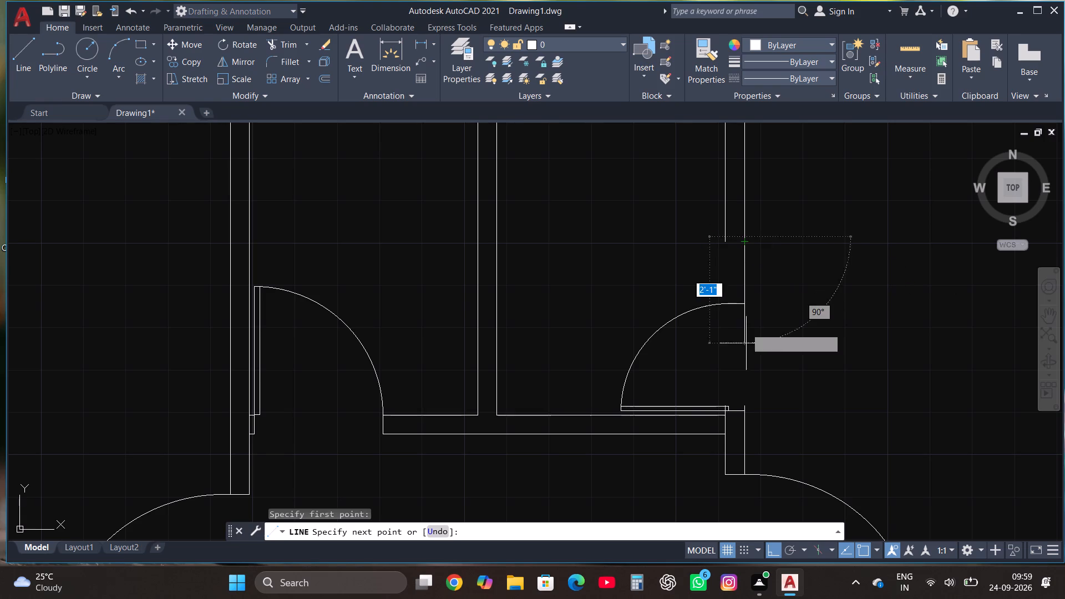
click(742, 348)
key(Escape)
click(24, 53)
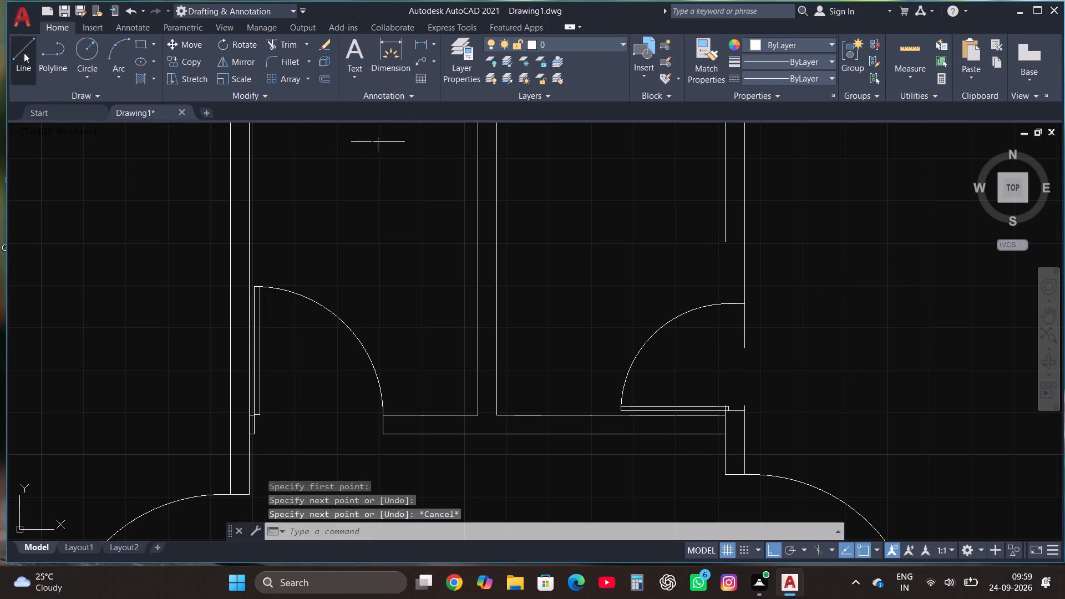
click(724, 241)
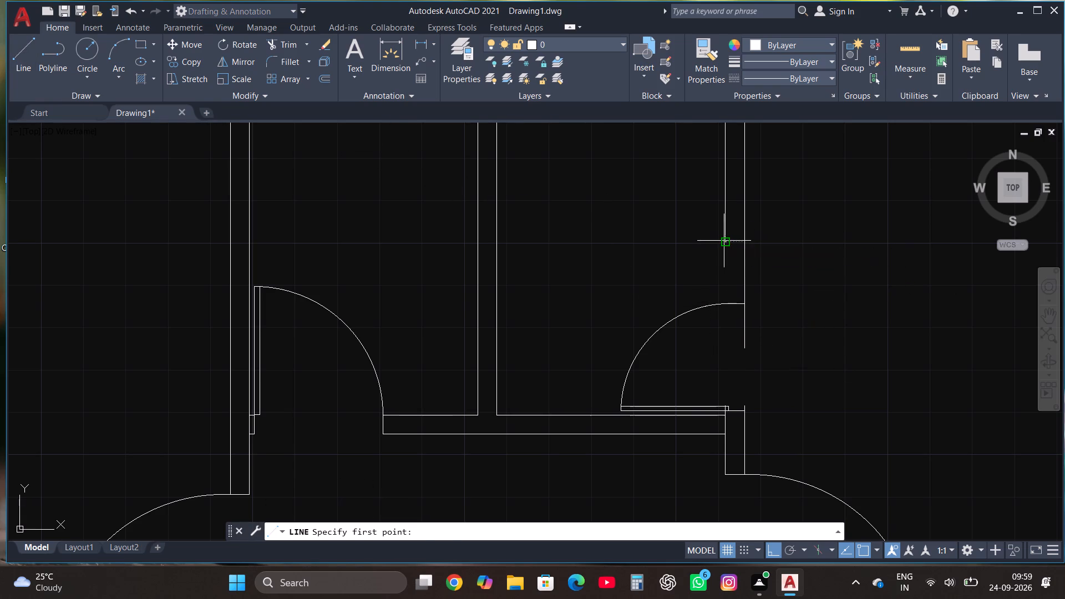
click(718, 333)
key(Escape)
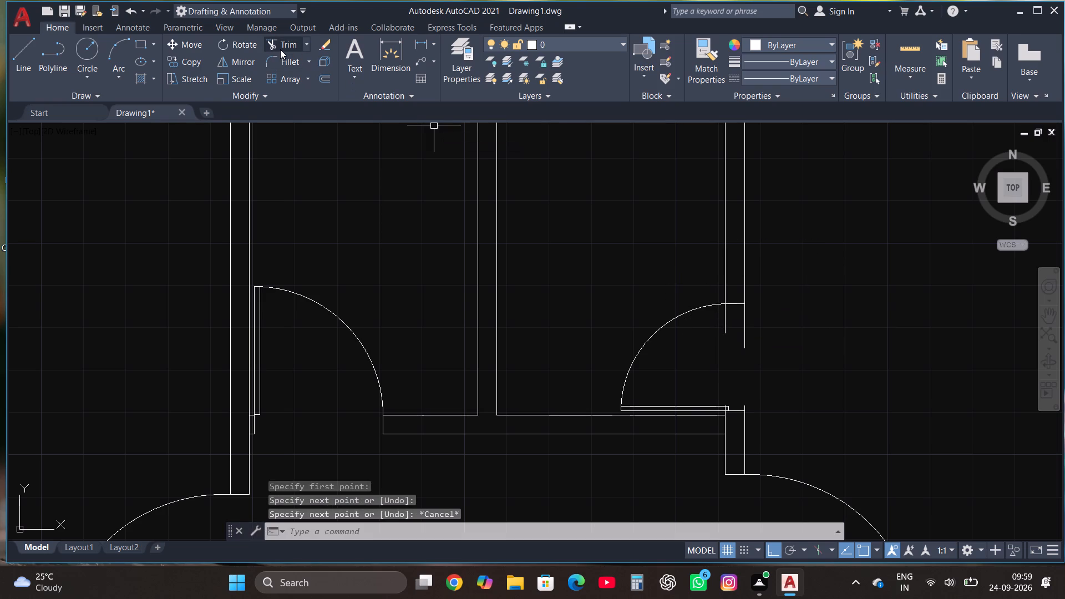
Trim the overshooting partition line ends at the right small room's door opening.
click(280, 49)
click(705, 319)
click(819, 329)
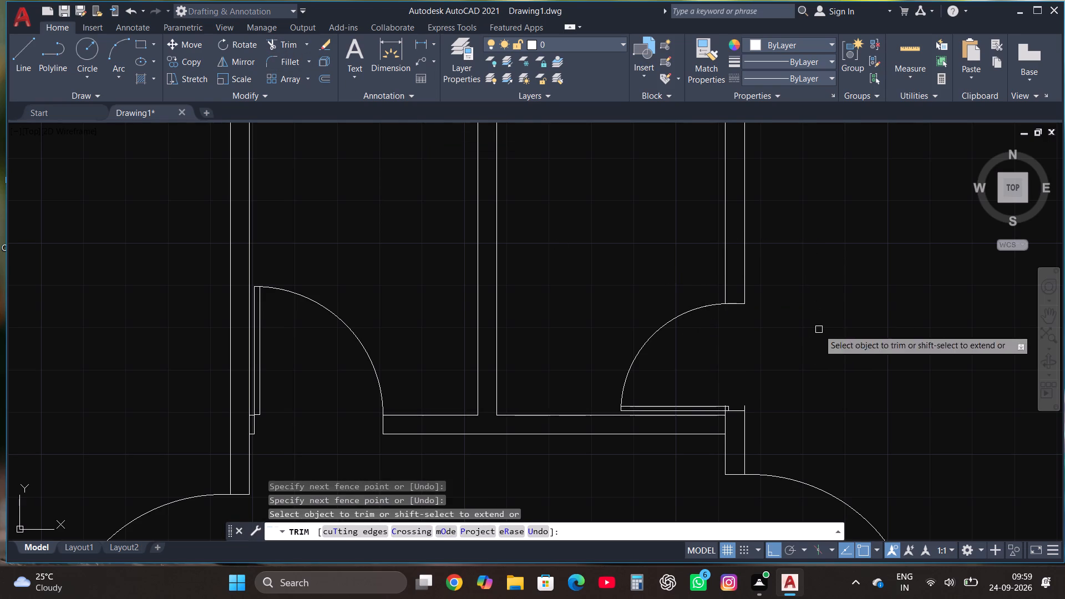
click(748, 405)
key(Escape)
With Ortho off, place multiple copies of the loose toilet block against the north wall, one in each of the two small rooms.
scroll(744, 343, down, 3)
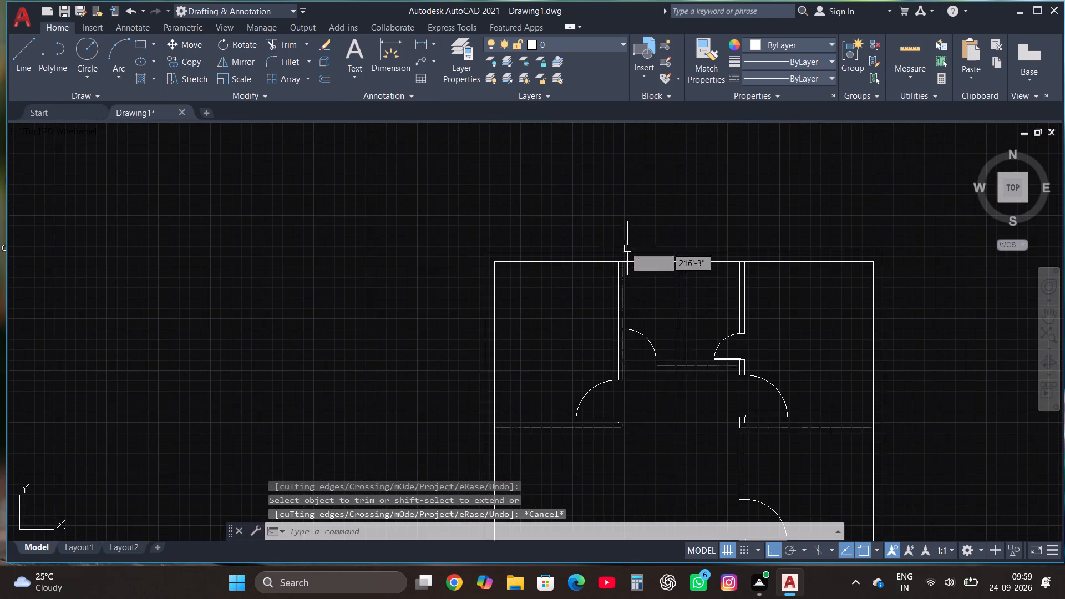
scroll(625, 246, down, 2)
scroll(552, 308, down, 1)
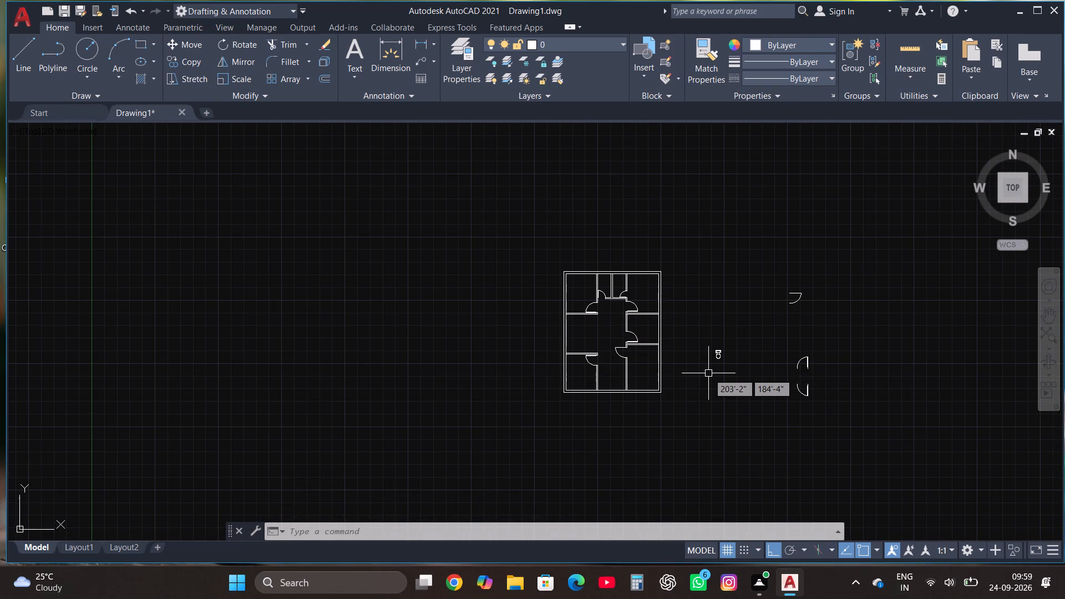
scroll(708, 373, up, 1)
click(722, 349)
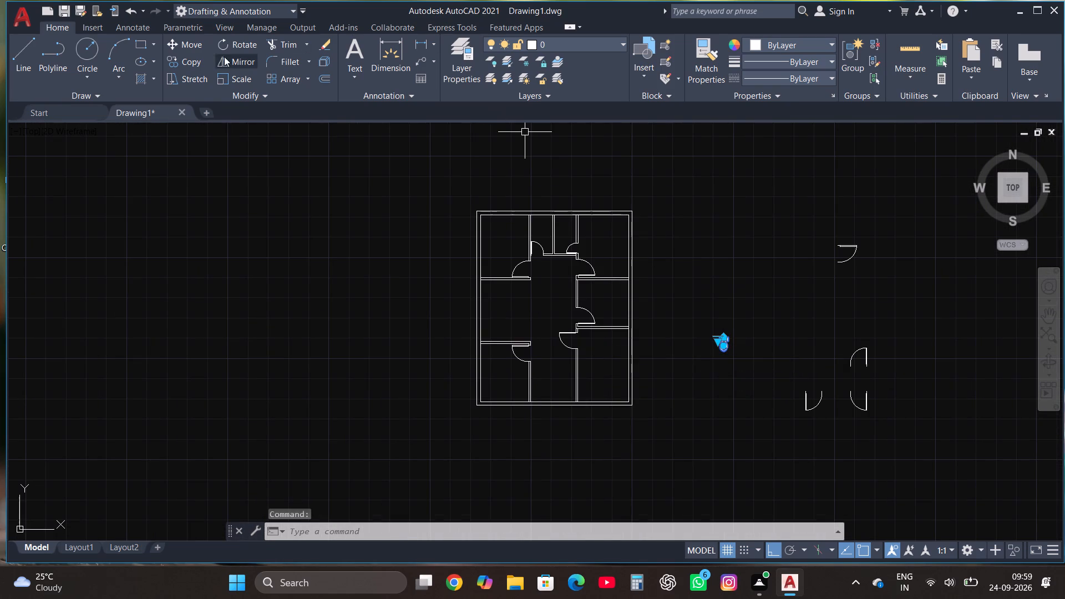
click(189, 63)
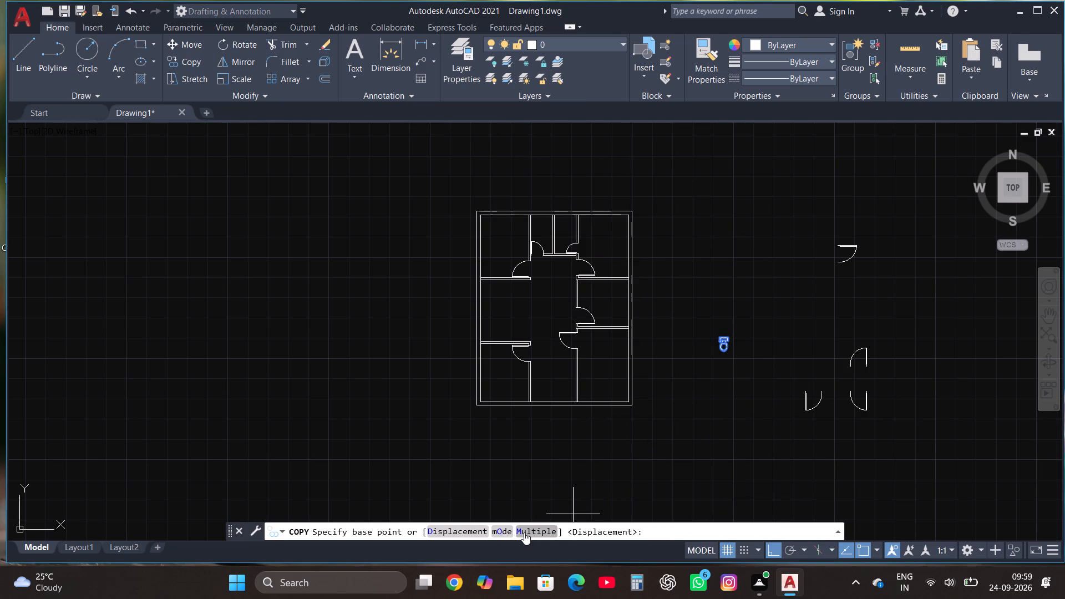
click(524, 532)
scroll(743, 314, up, 2)
scroll(702, 388, up, 2)
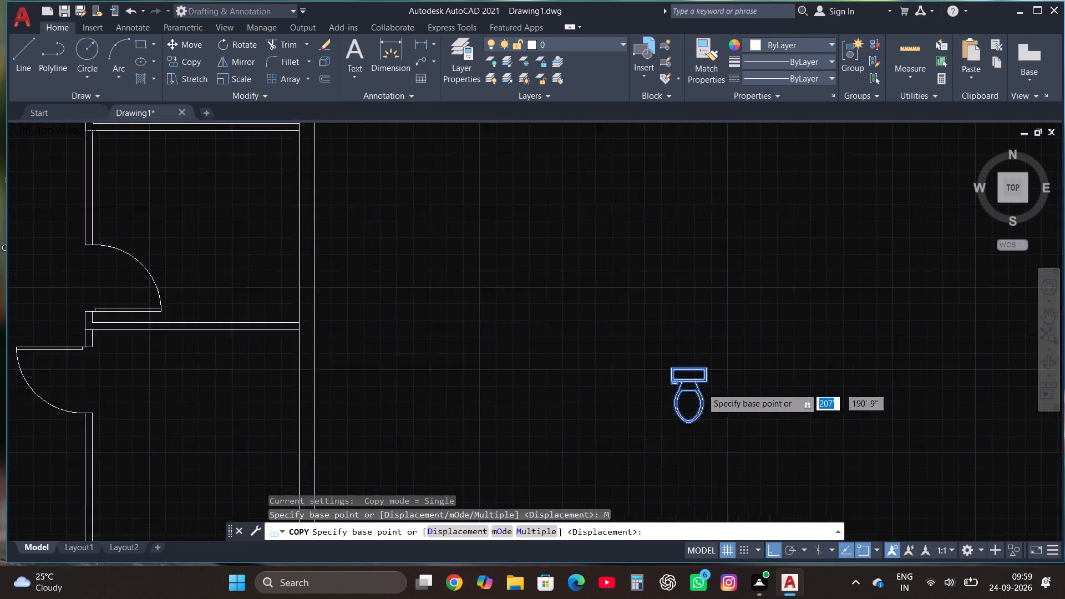
click(709, 358)
scroll(709, 358, down, 2)
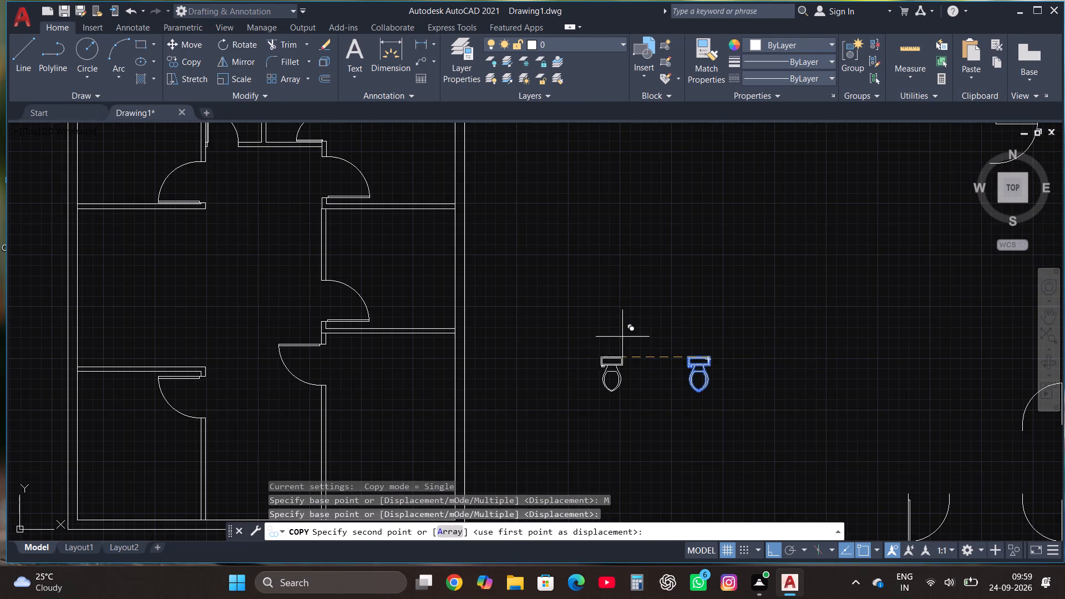
key(F8)
scroll(595, 383, down, 2)
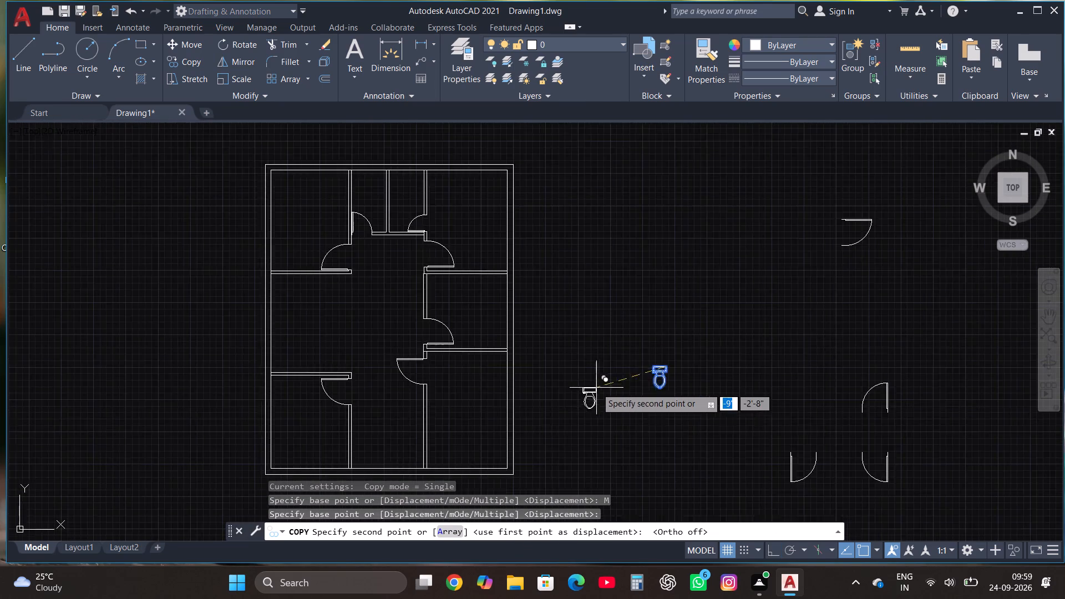
scroll(488, 197, up, 2)
scroll(435, 340, up, 1)
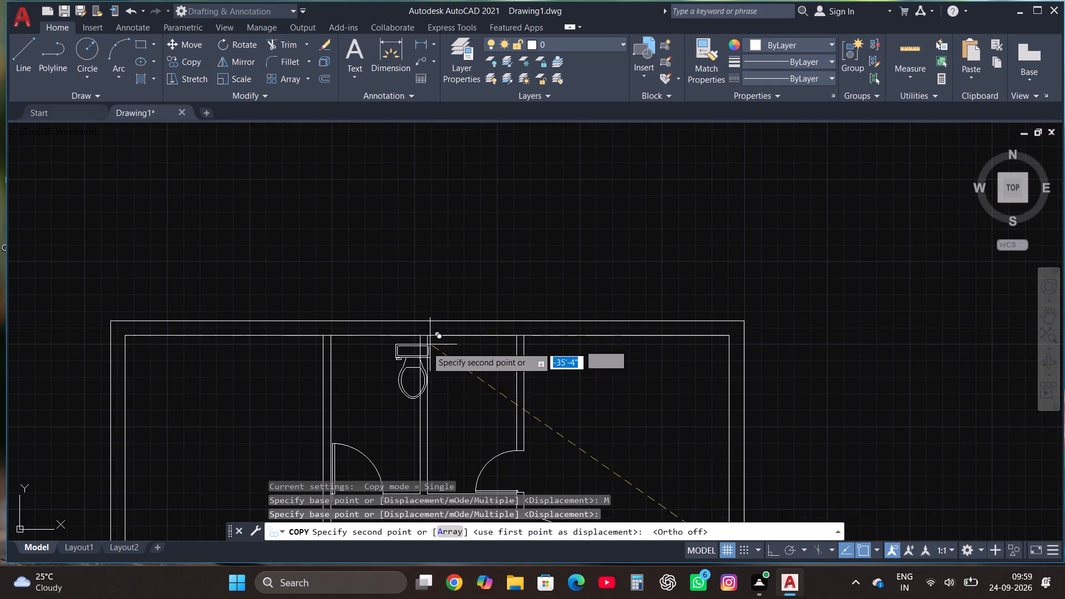
click(392, 337)
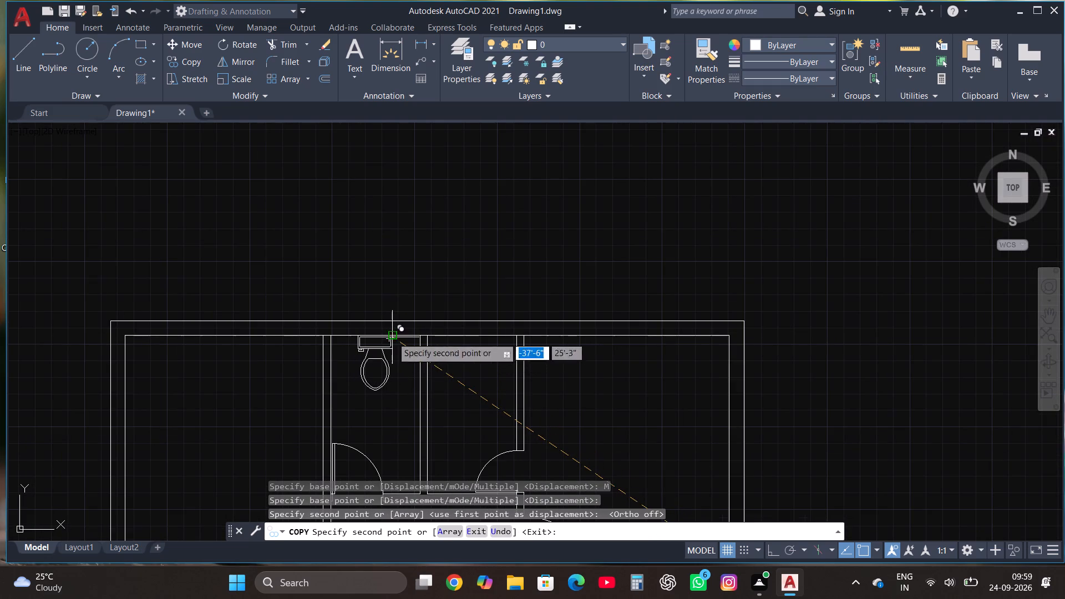
click(492, 337)
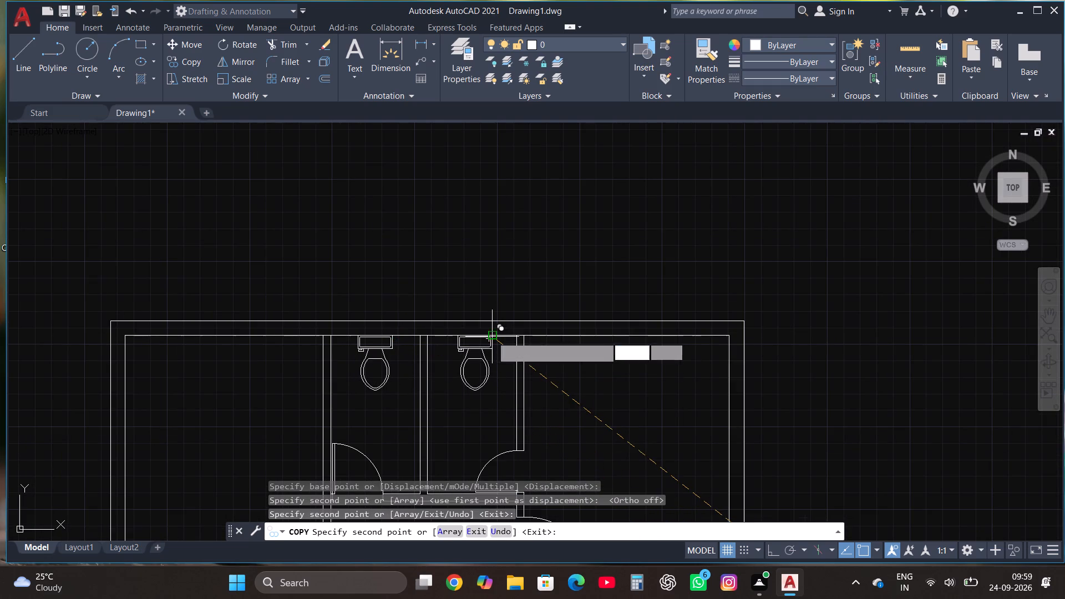
scroll(532, 258, down, 3)
key(Escape)
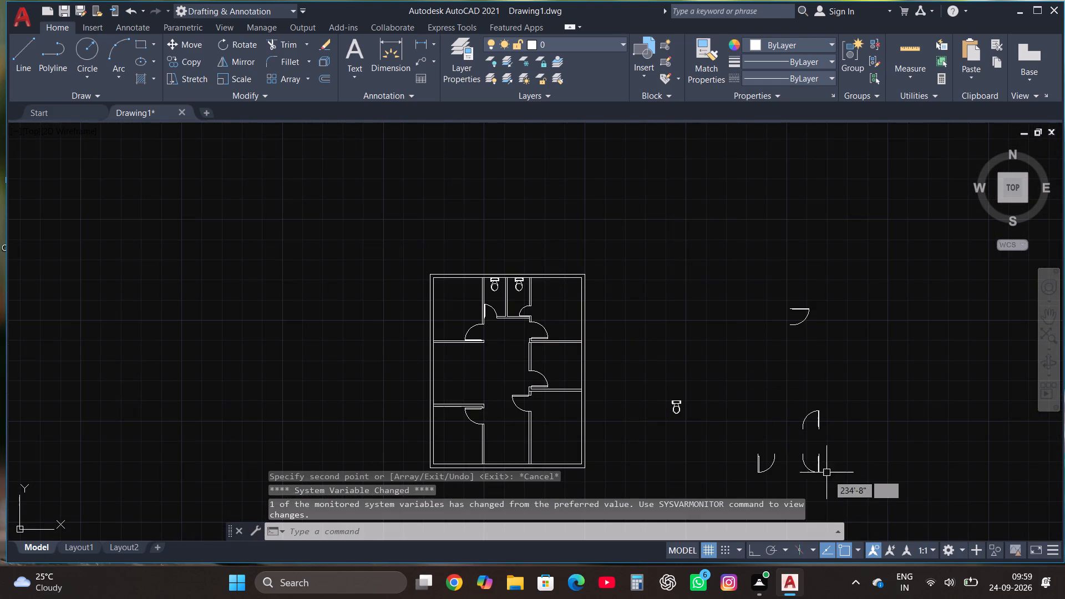
Erase the leftover door blocks and the original toilet block lying outside the floor plan to the east.
click(834, 484)
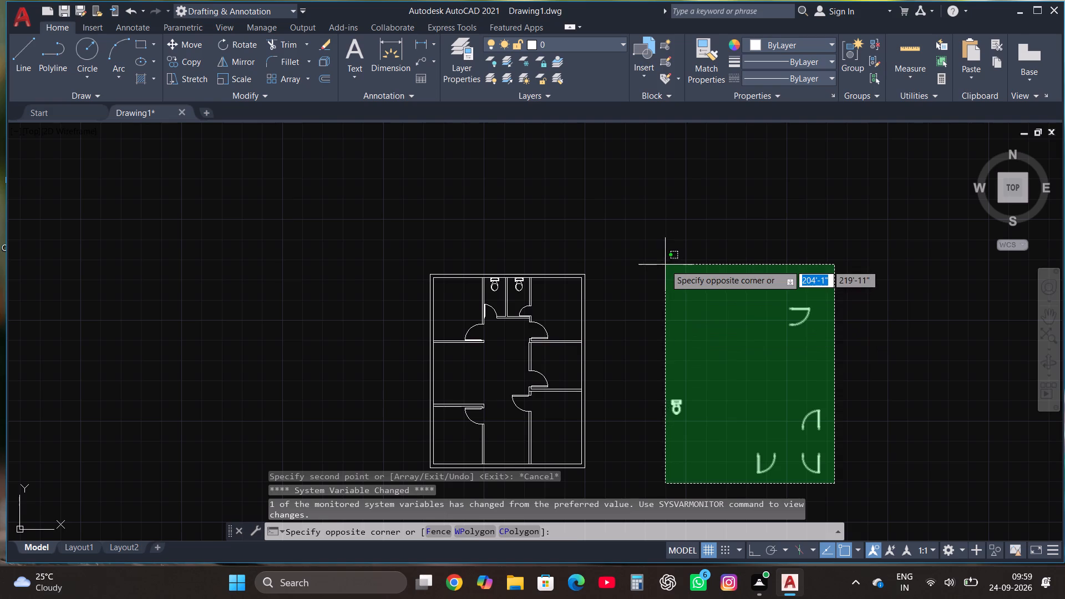
click(665, 265)
key(Delete)
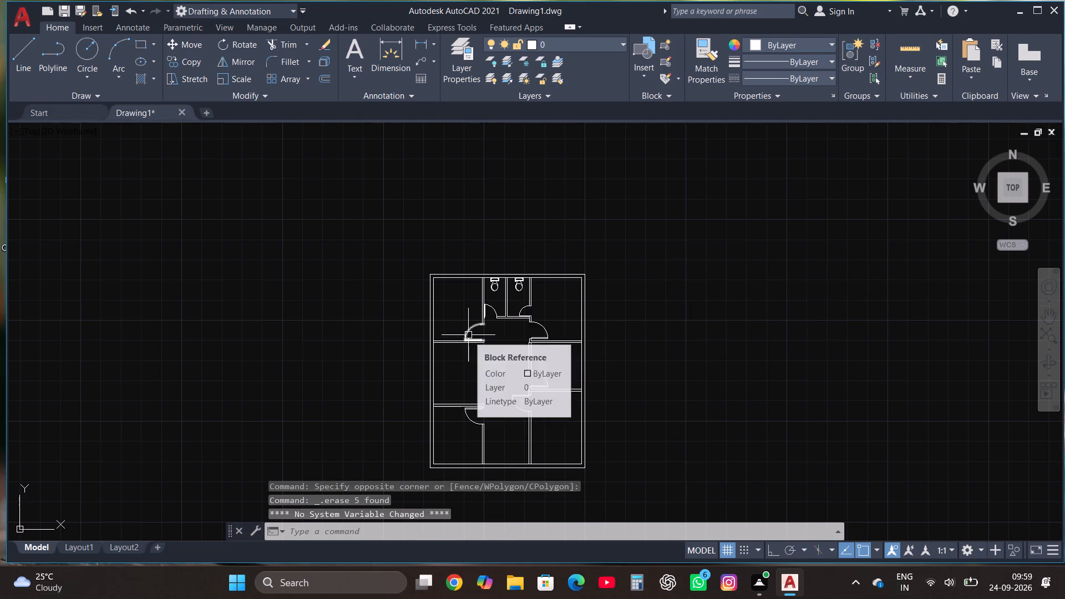
Draw a window in the northwest room's north wall as a rectangle across the wall thickness with a lengthwise centre line.
scroll(479, 313, up, 1)
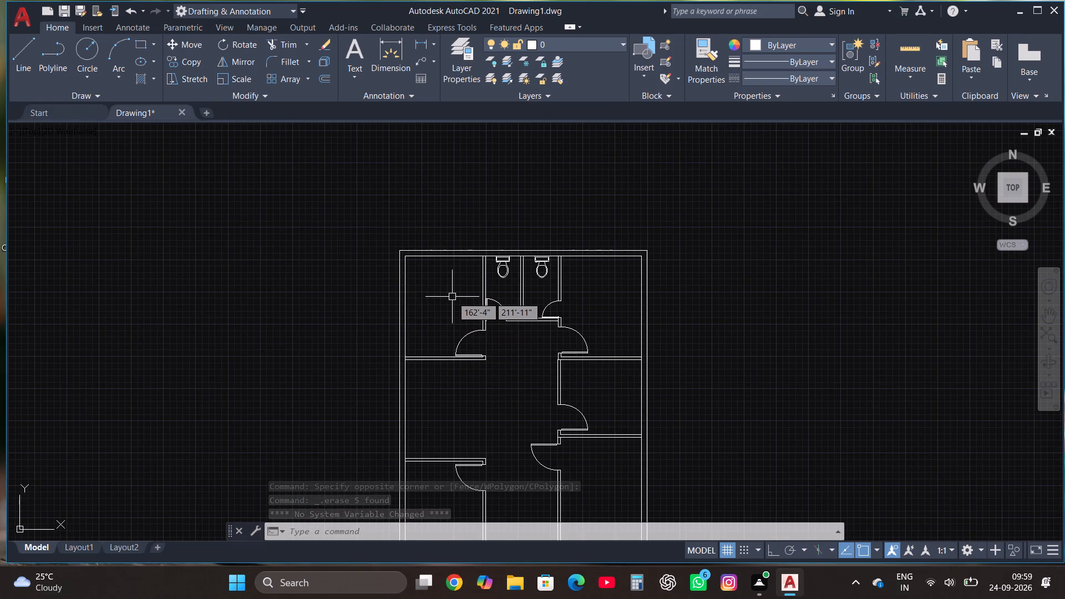
scroll(461, 269, up, 2)
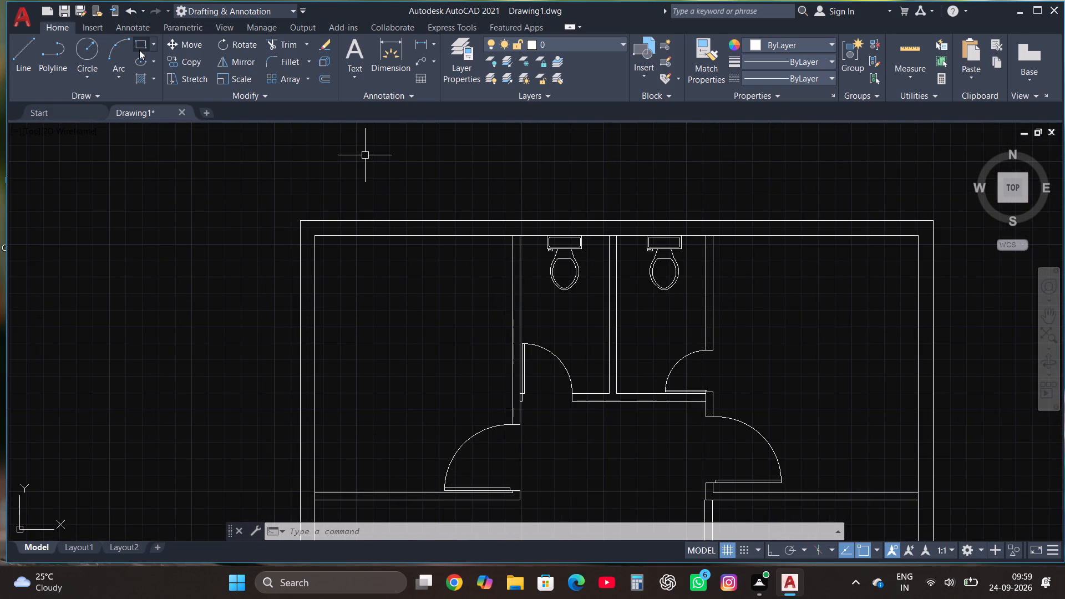
click(139, 50)
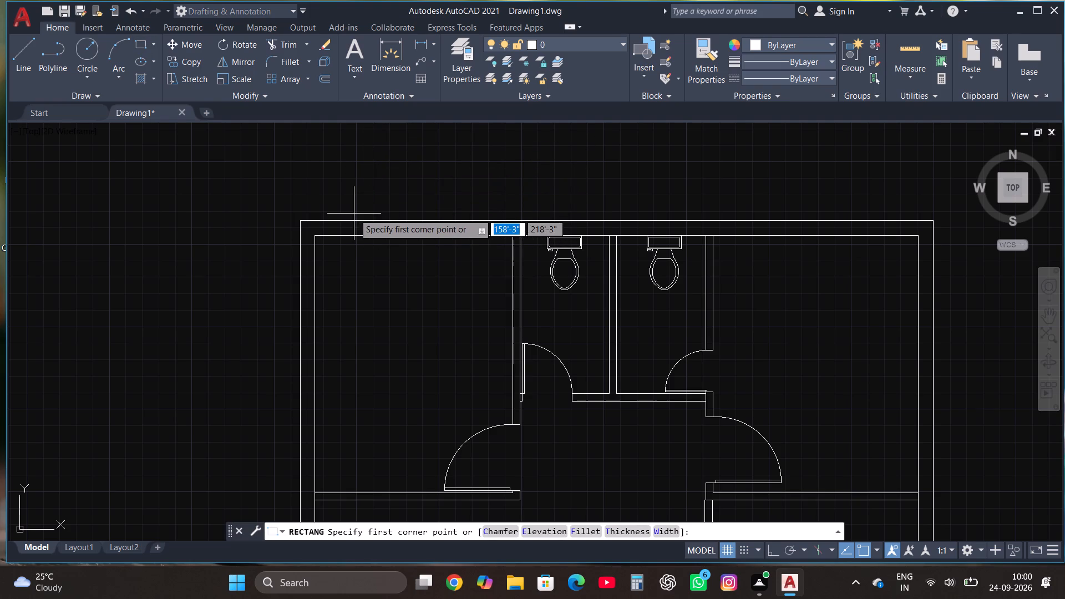
click(362, 219)
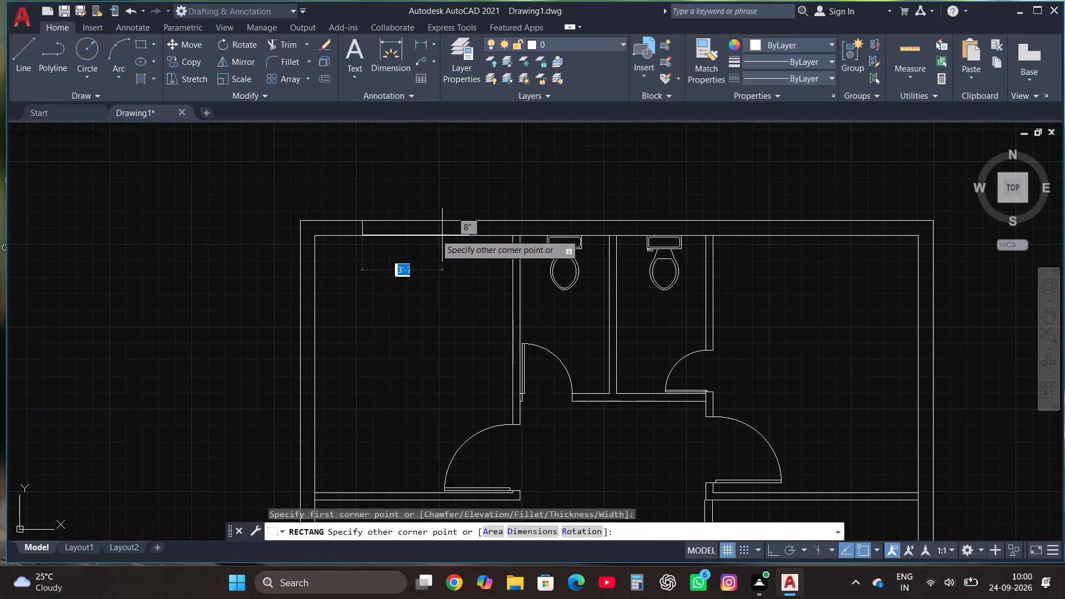
click(464, 235)
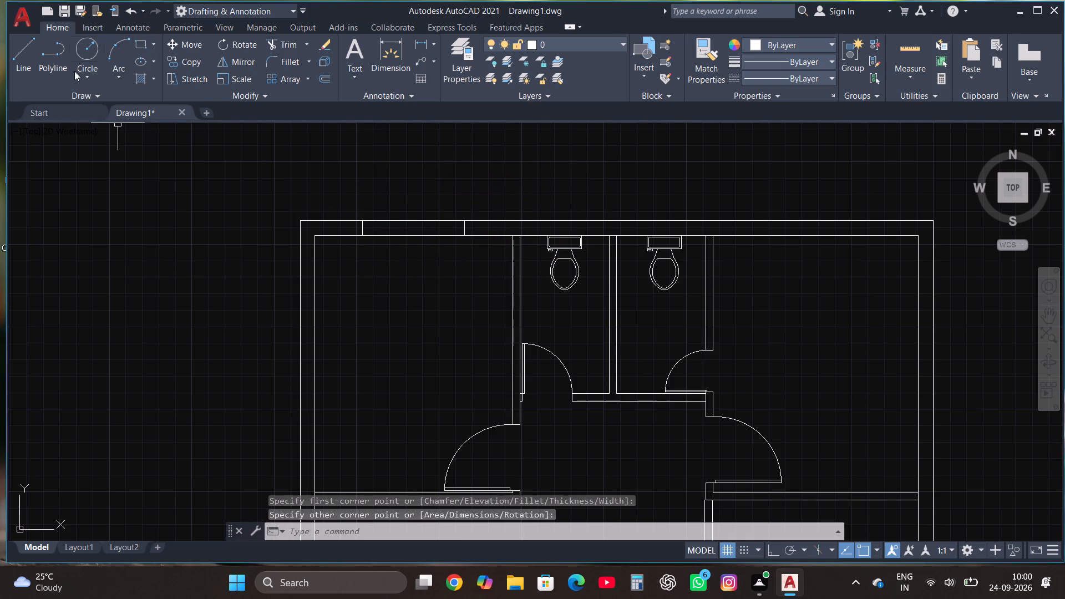
click(23, 42)
scroll(329, 216, up, 1)
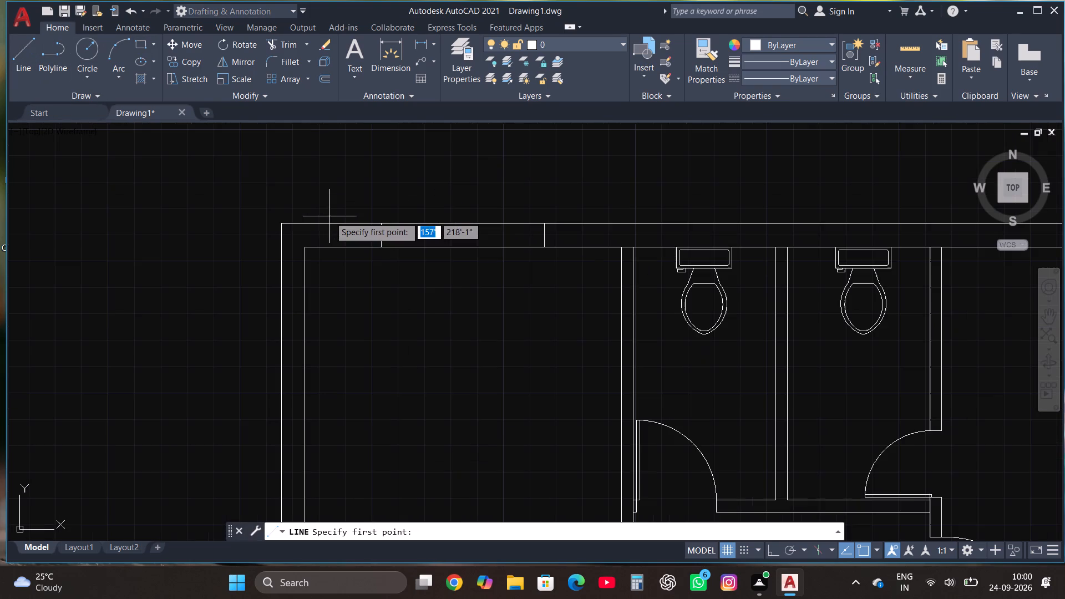
click(379, 235)
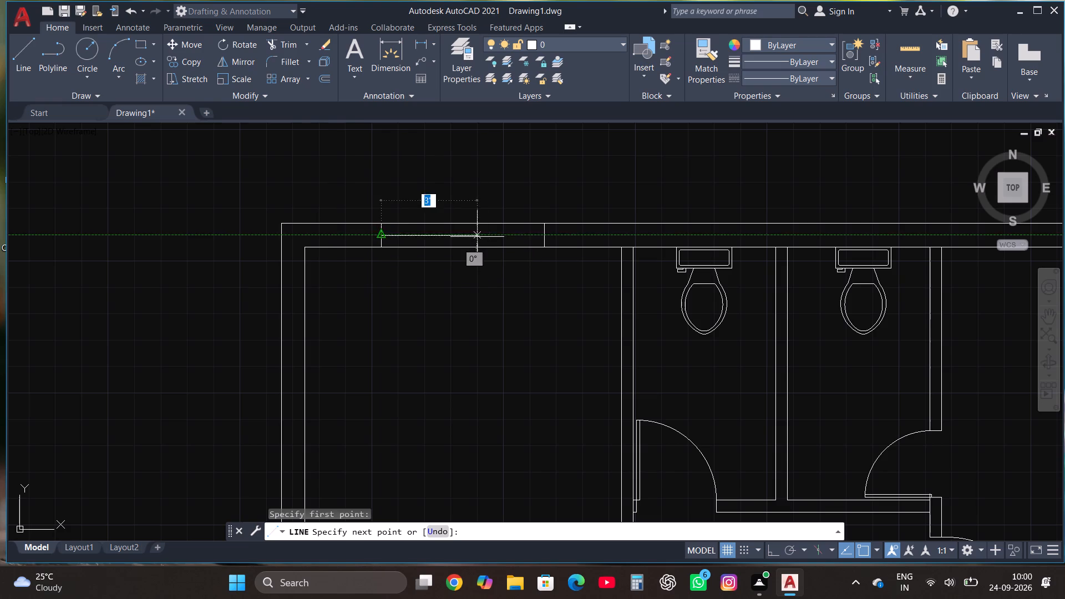
click(542, 233)
key(Escape)
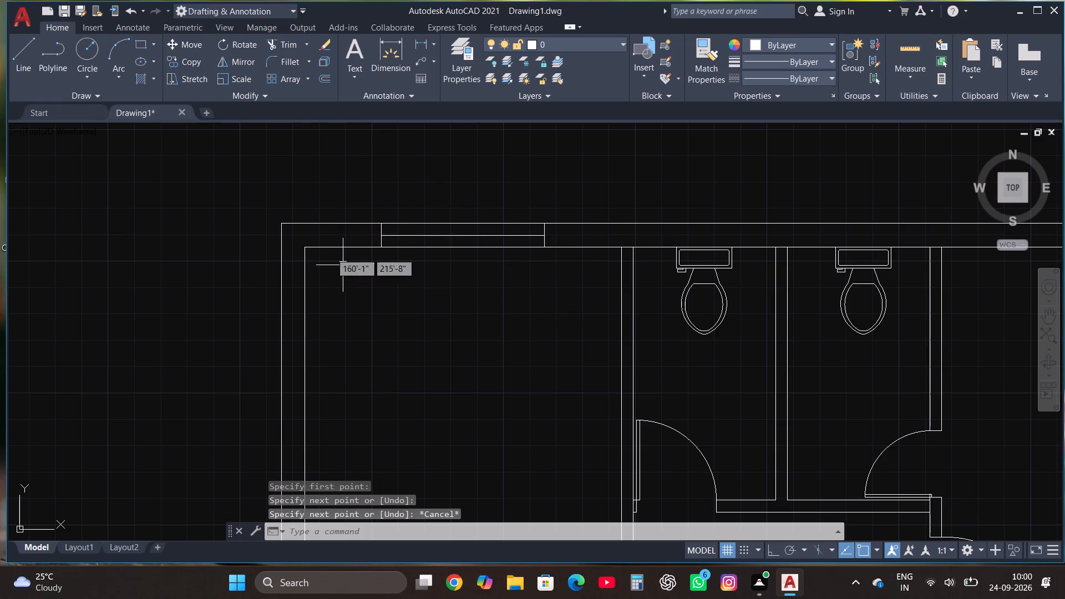
Draw a window about 2'-11" by 9" in the north wall behind the left small room's toilet, with a lengthwise centre line.
click(135, 43)
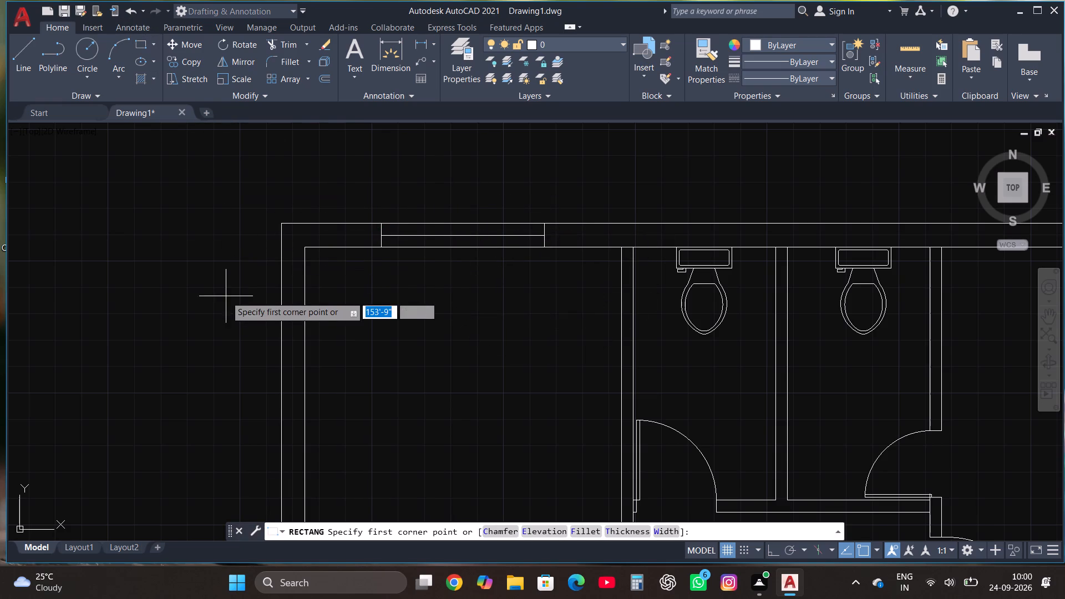
scroll(222, 299, down, 1)
scroll(557, 266, up, 1)
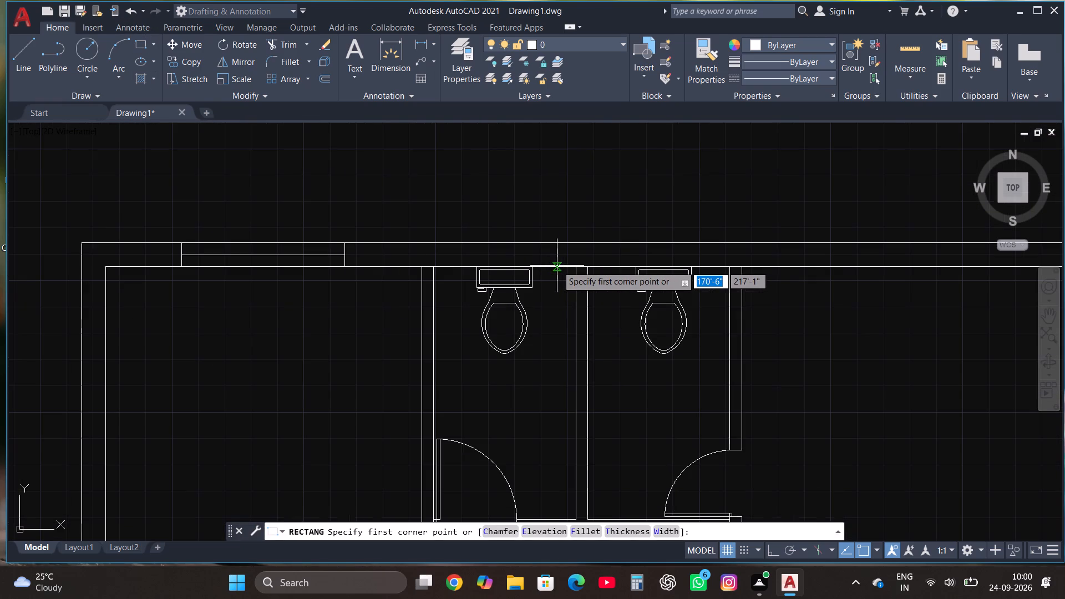
click(459, 241)
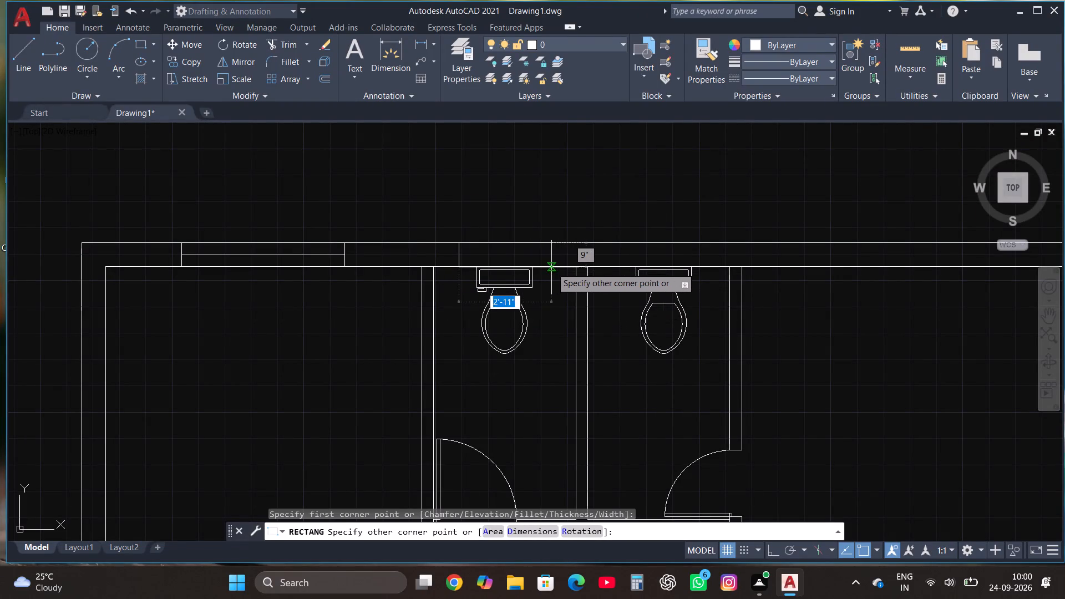
click(551, 267)
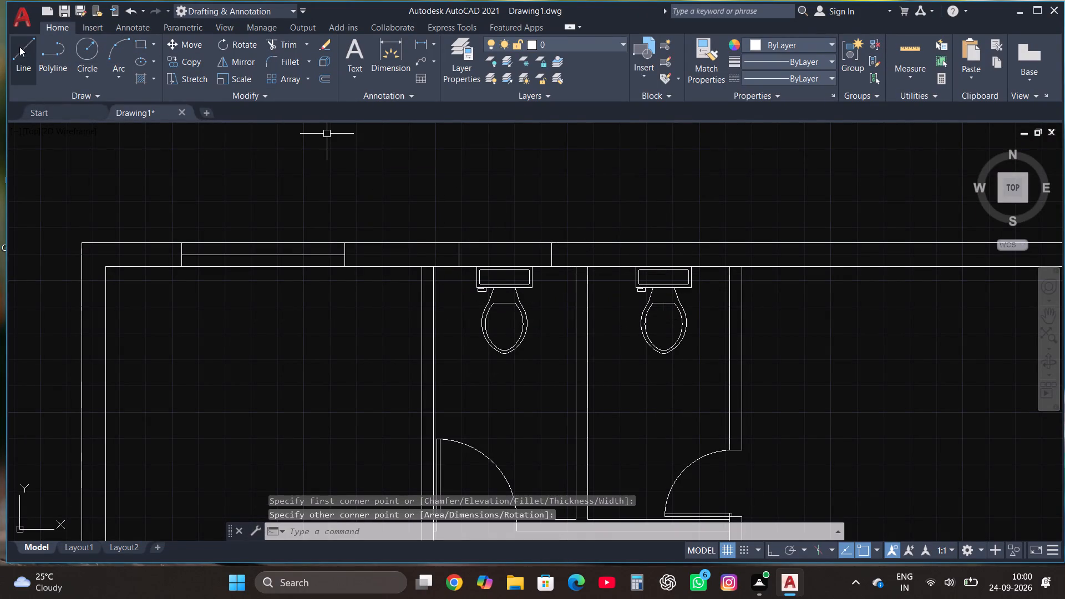
click(19, 47)
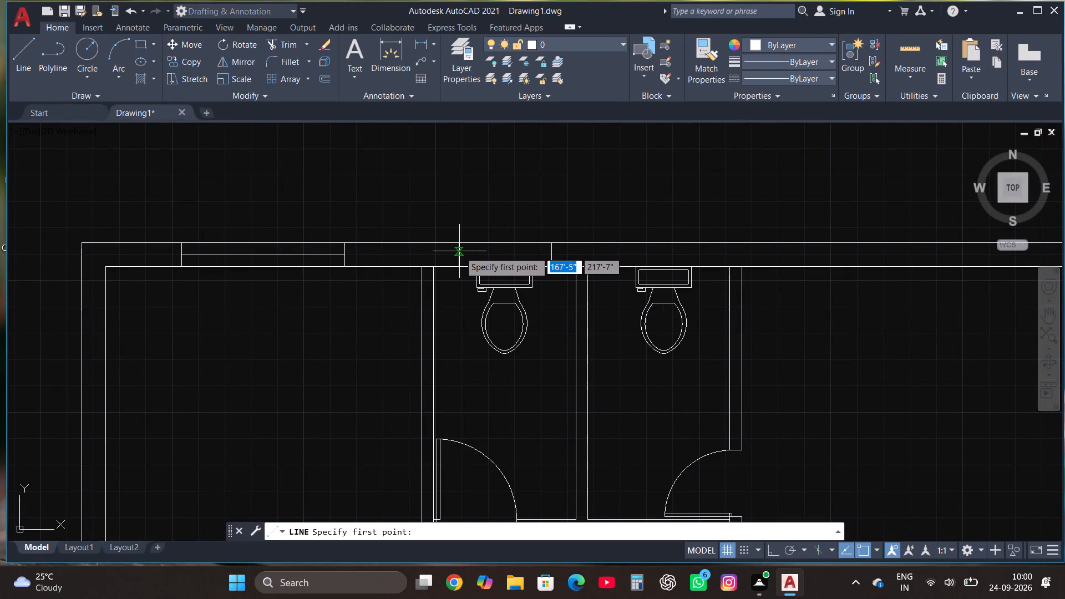
click(460, 253)
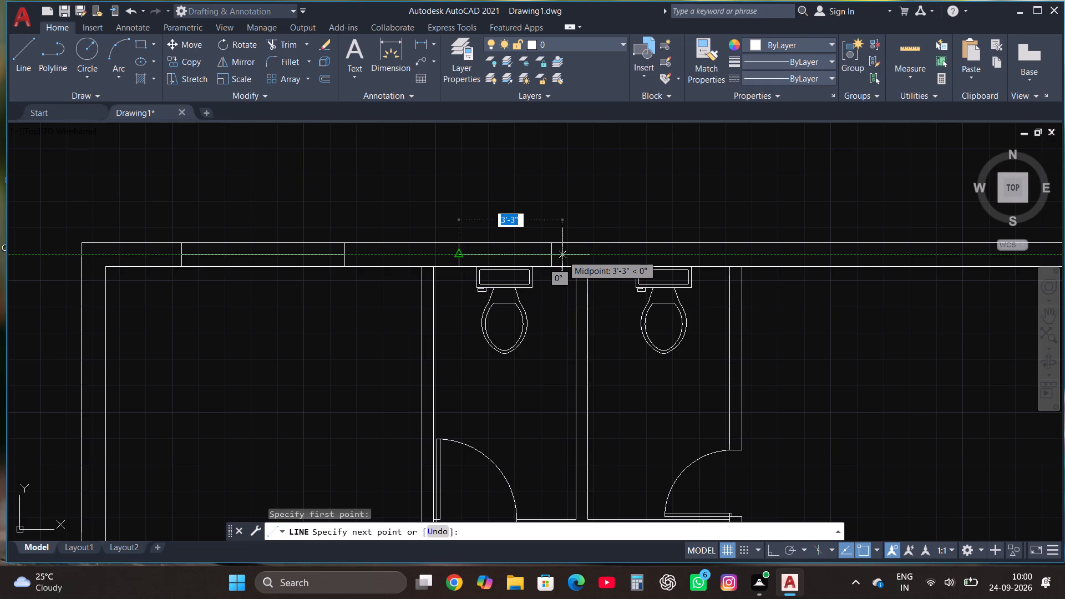
click(552, 255)
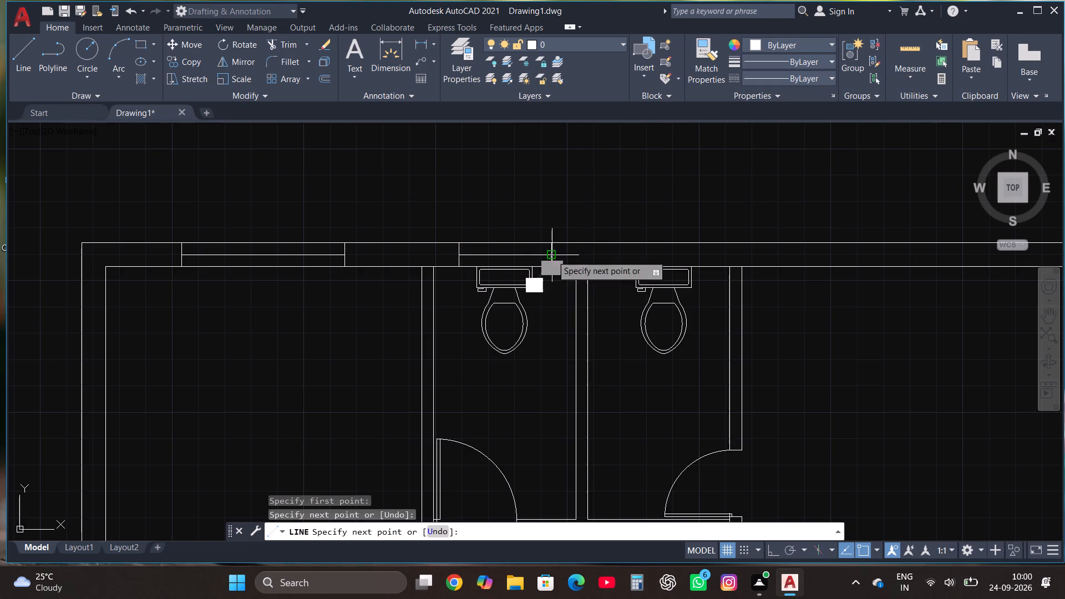
key(Escape)
click(142, 43)
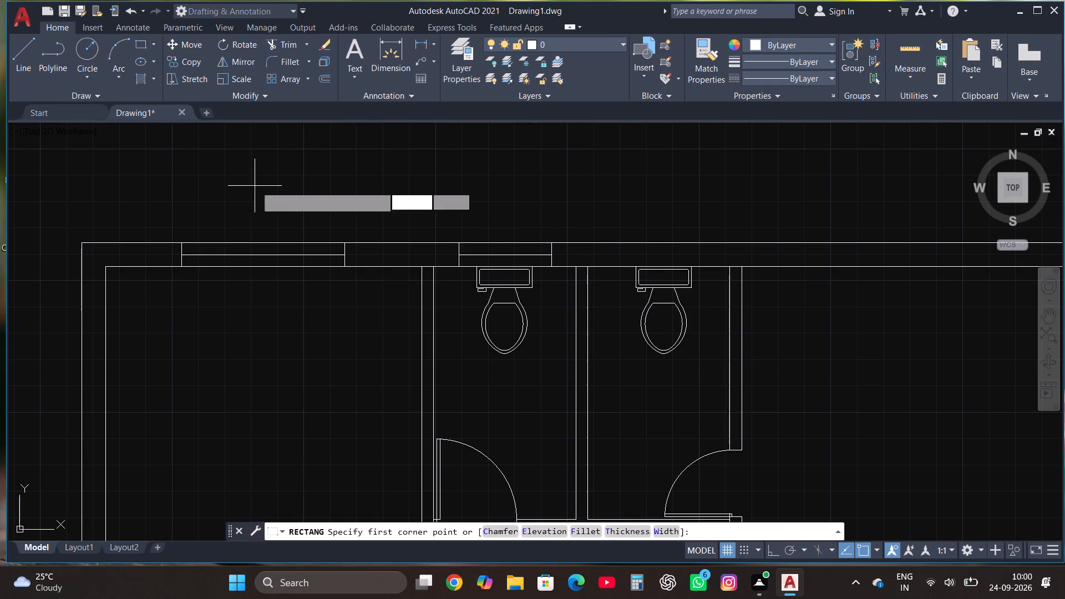
key(Escape)
Copy the left small room's window about 4'-11" east along the north wall, behind the right small room's toilet.
click(445, 276)
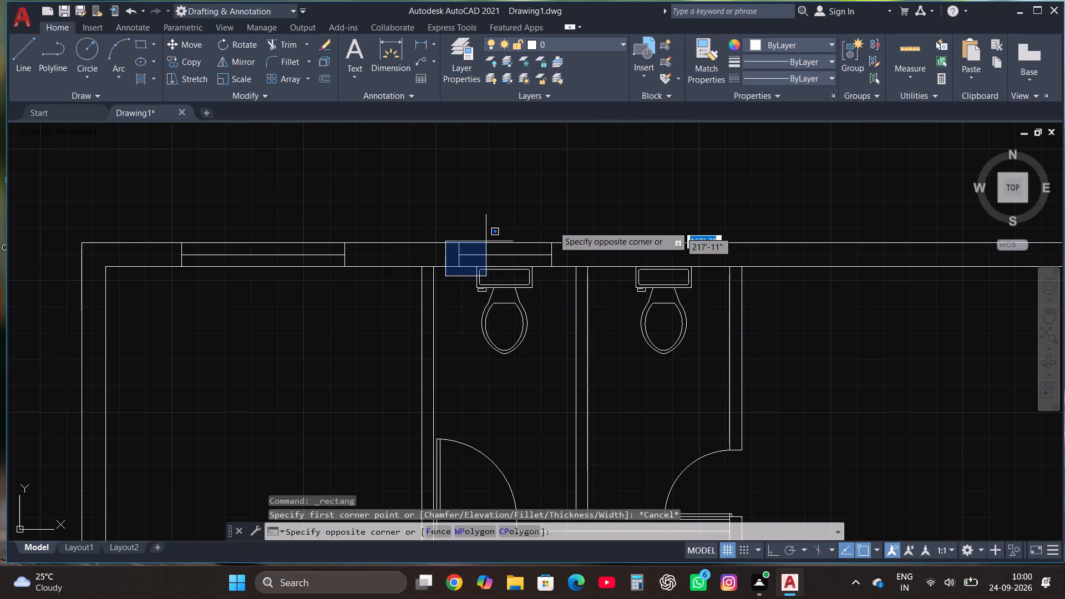
click(562, 226)
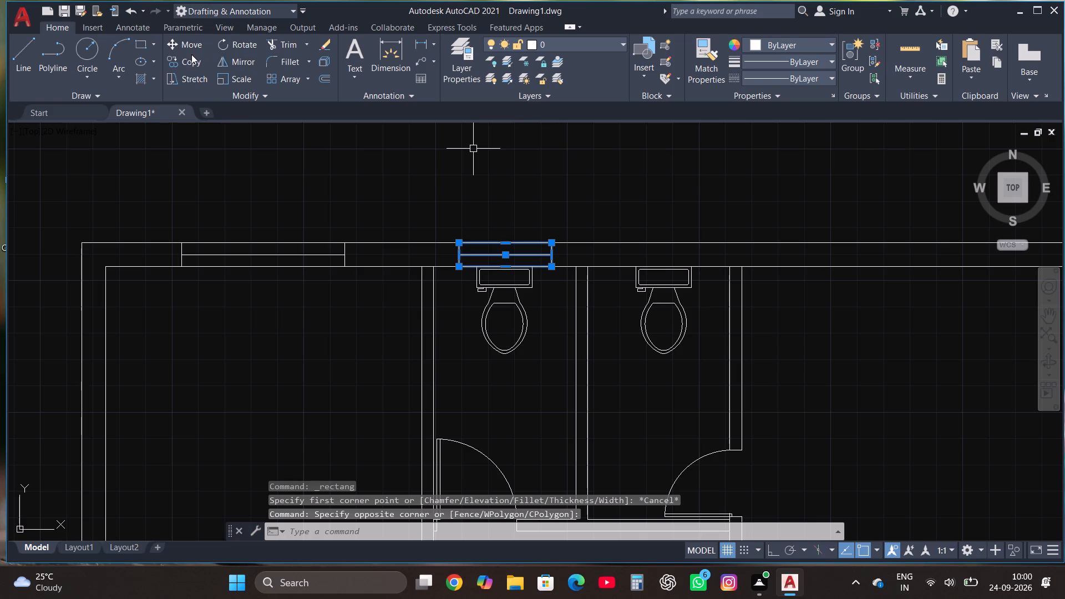
click(191, 64)
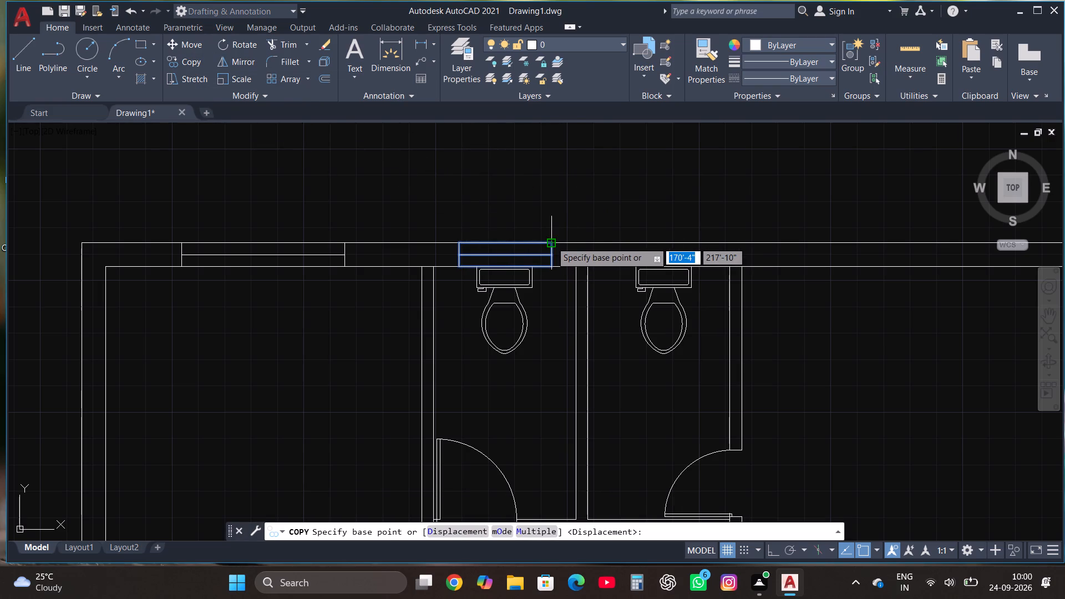
click(551, 242)
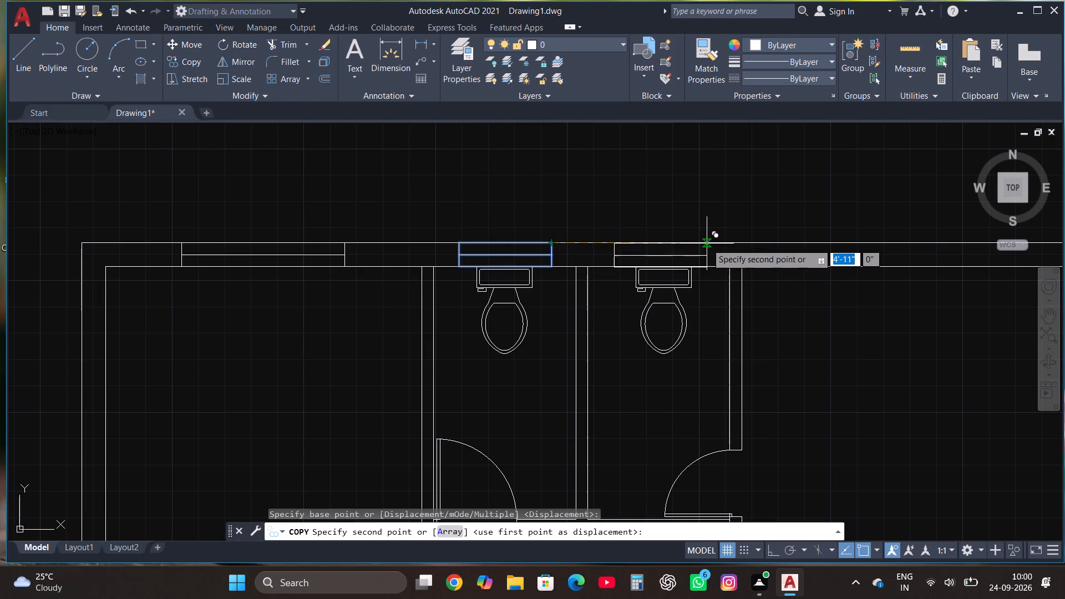
click(707, 243)
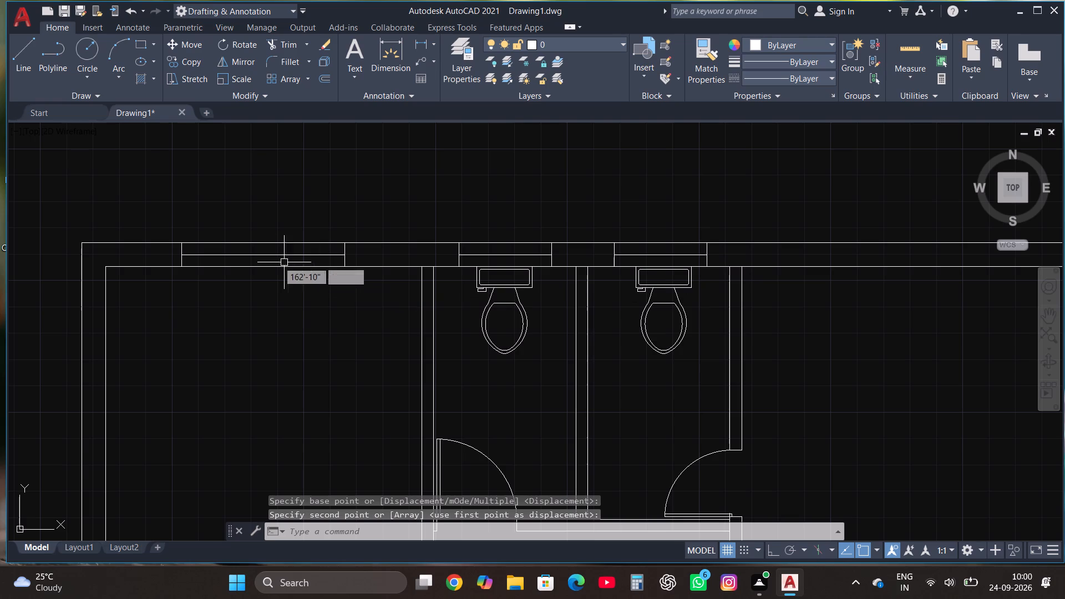
Copy the northwest room's window about 19'-9" east along the north wall, into the northeast room.
click(130, 282)
click(373, 203)
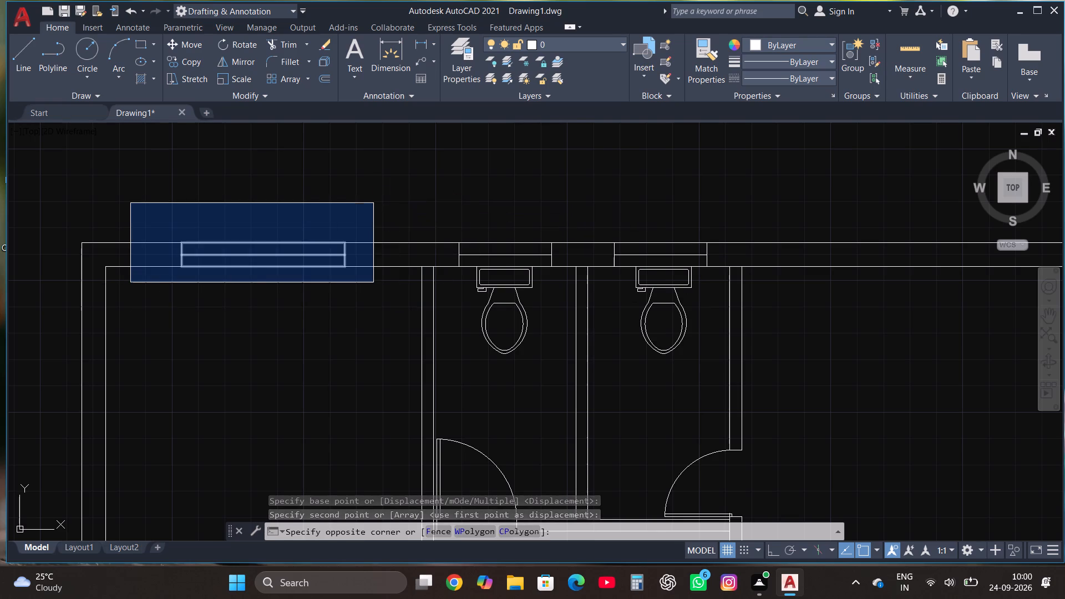
click(195, 60)
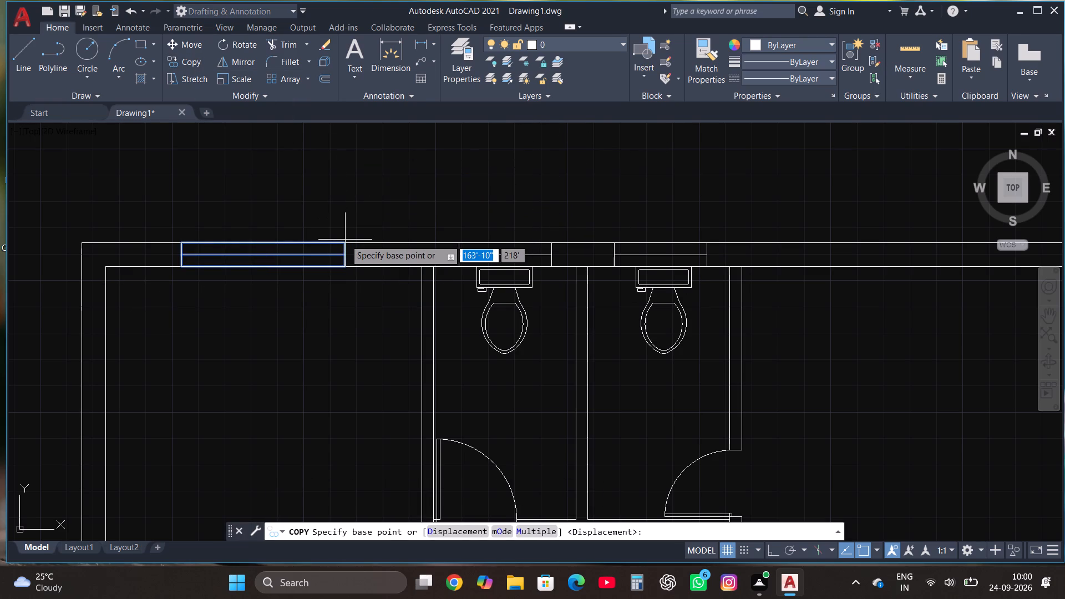
click(342, 242)
scroll(342, 242, down, 1)
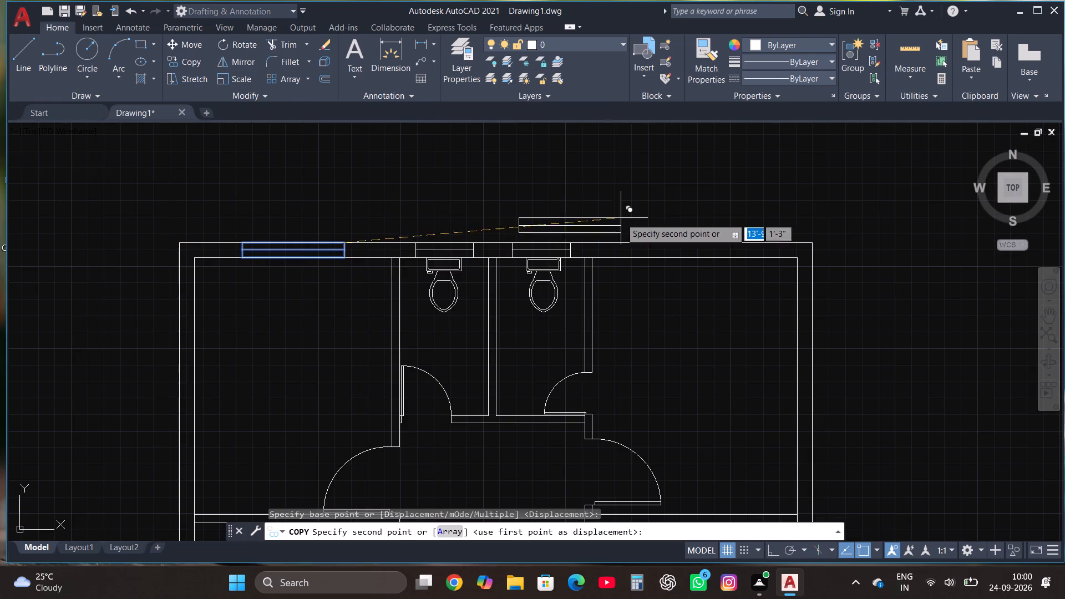
scroll(714, 245, up, 3)
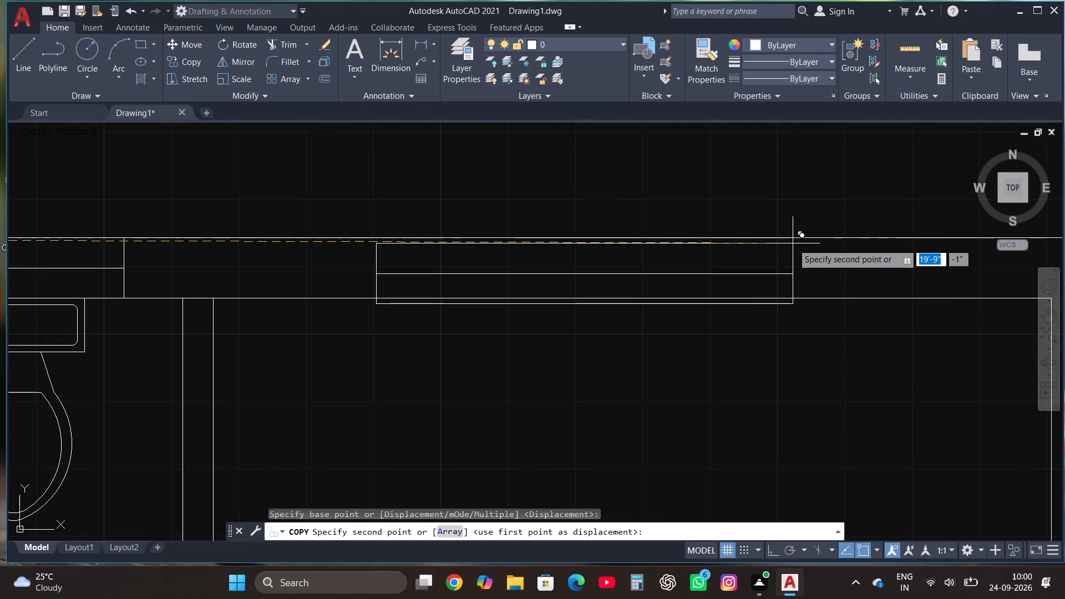
click(798, 237)
Copy the northeast room's north window in multiple mode to the south wall, once between the two southern rooms and once in the southwest room.
scroll(528, 234, down, 3)
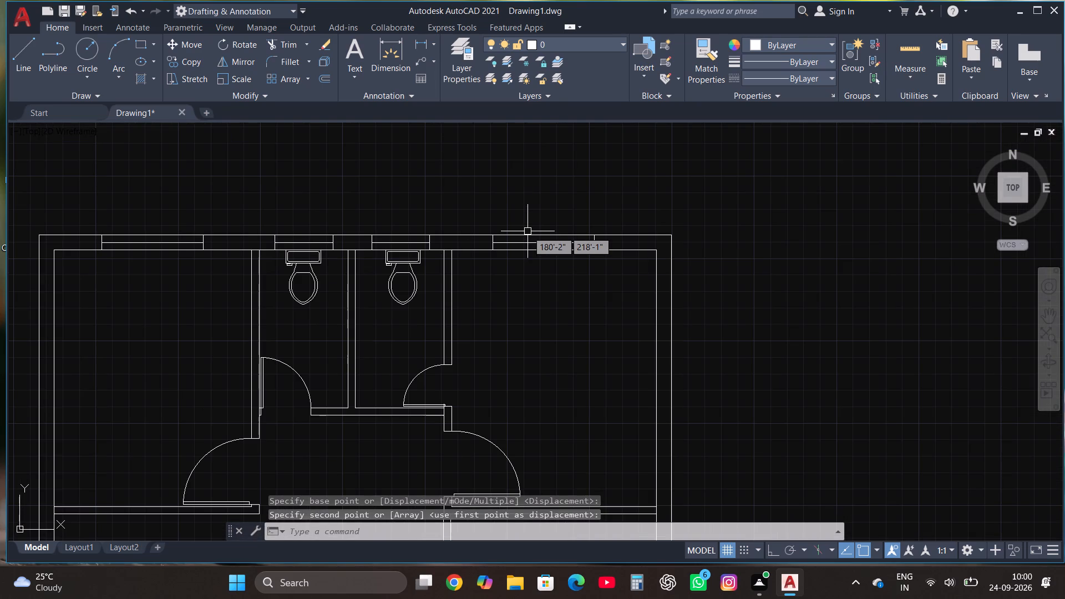
scroll(528, 231, down, 1)
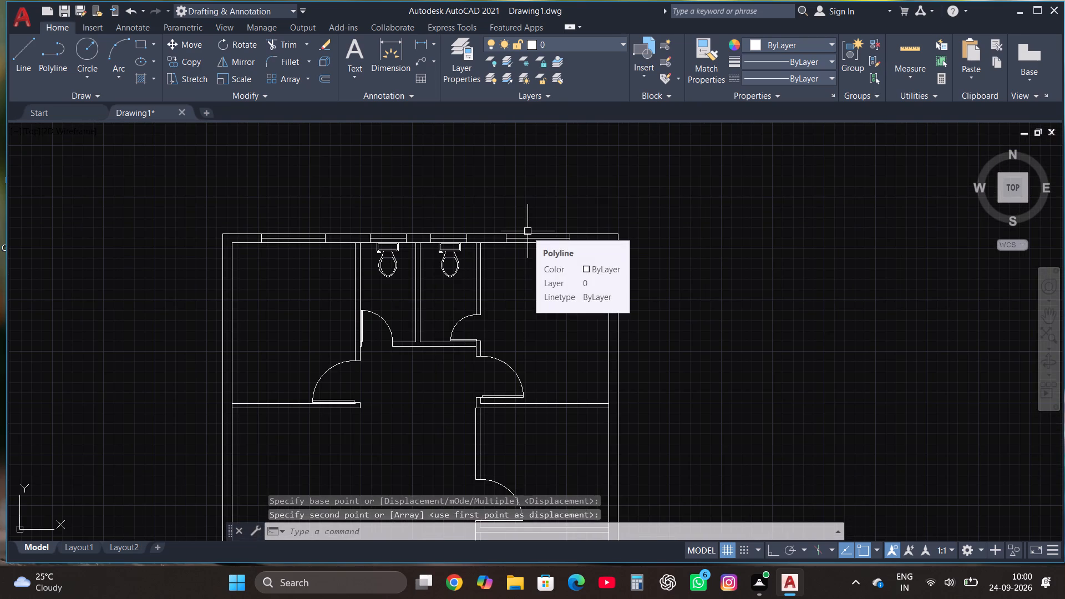
scroll(528, 231, up, 1)
click(477, 264)
click(610, 199)
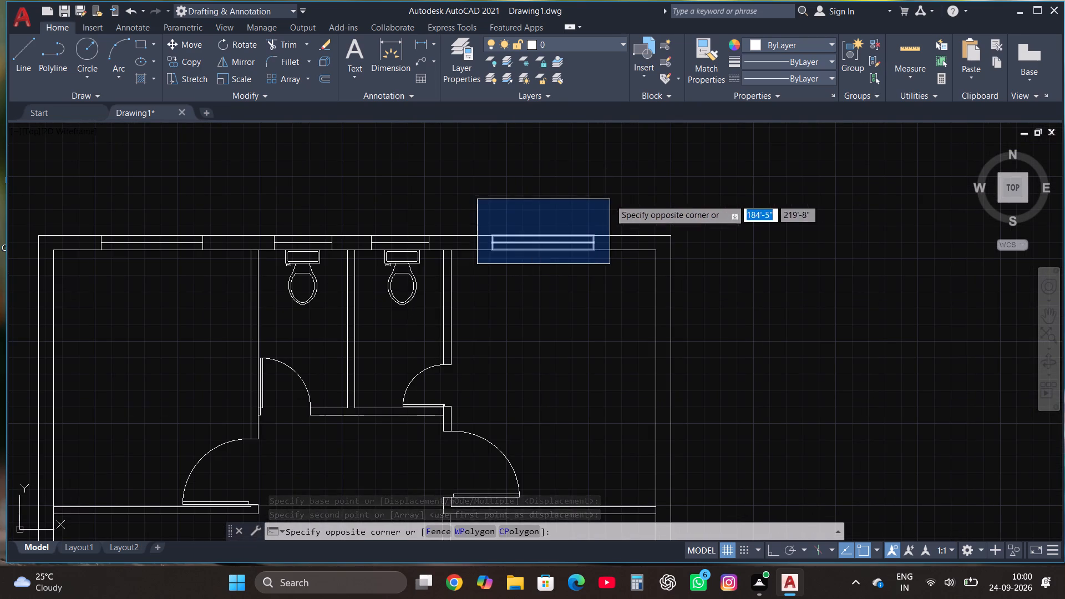
click(194, 63)
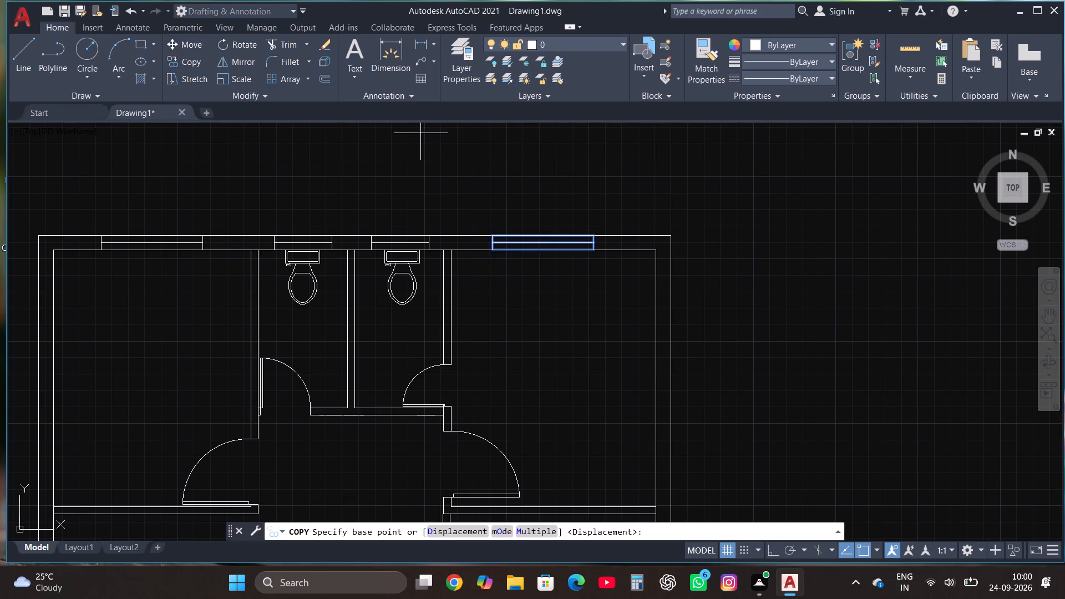
click(544, 526)
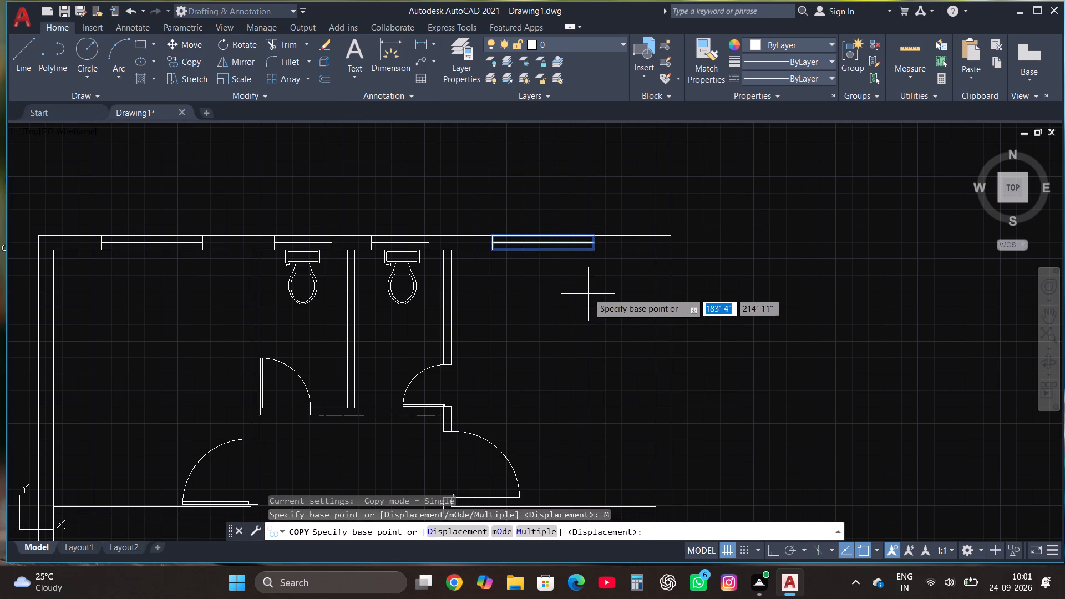
click(592, 251)
scroll(730, 220, down, 2)
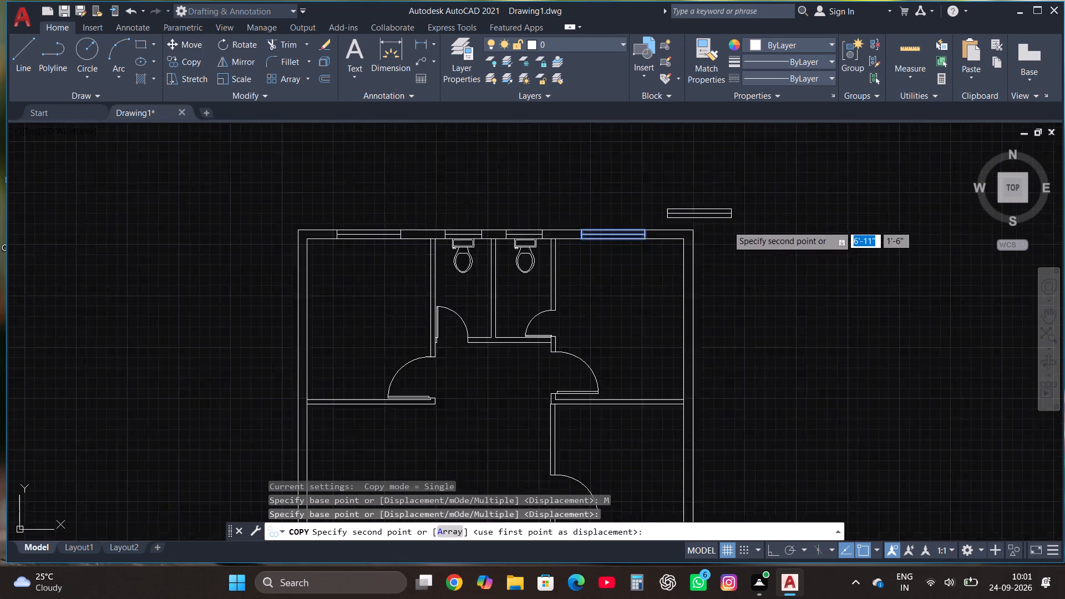
scroll(726, 227, down, 1)
scroll(666, 400, up, 3)
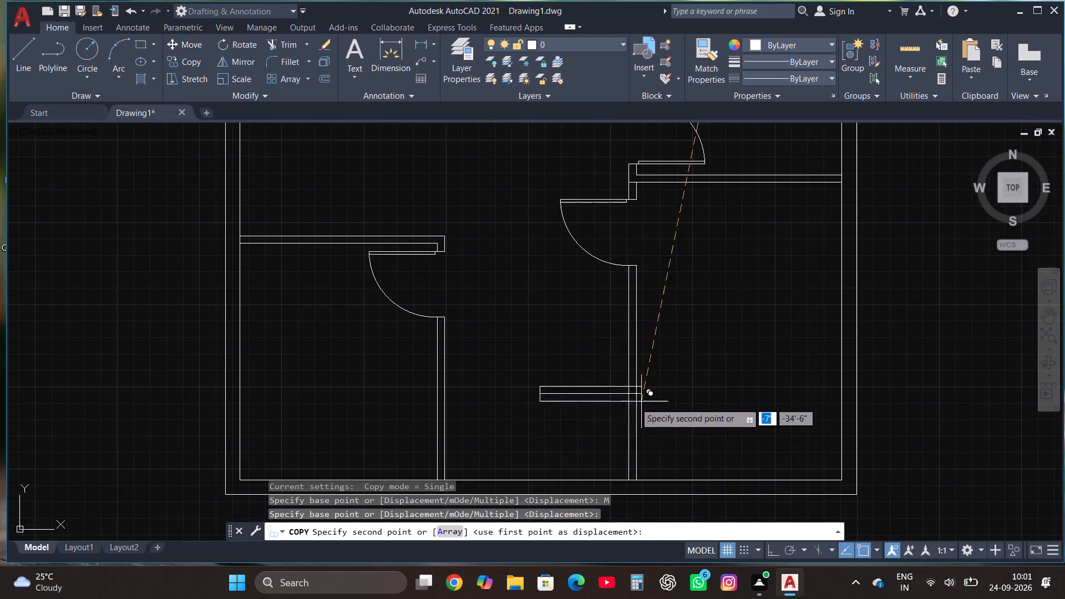
scroll(588, 414, down, 2)
scroll(577, 456, up, 4)
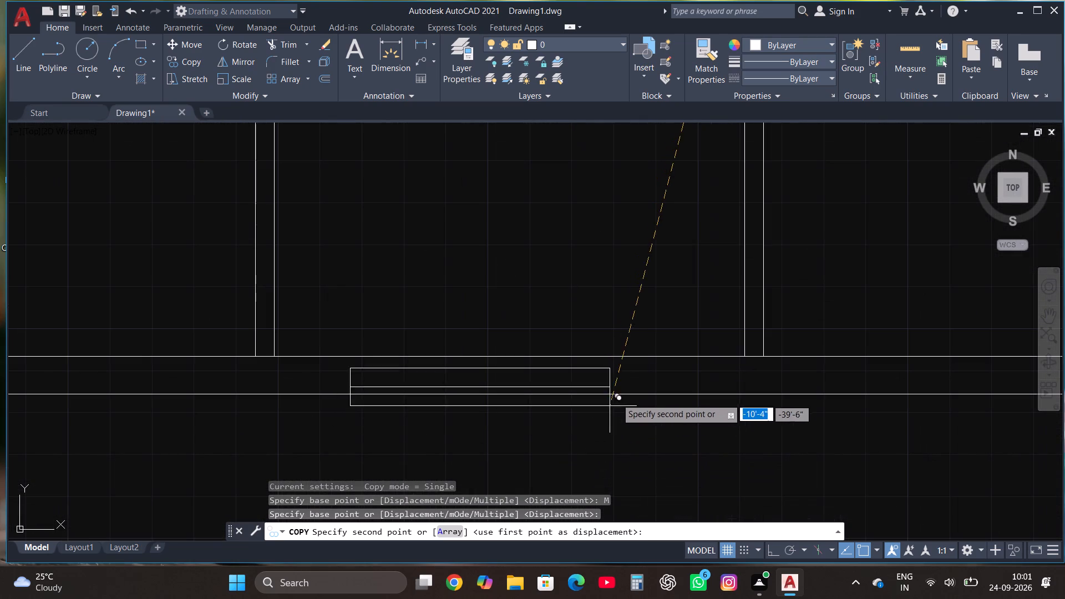
click(626, 393)
scroll(625, 393, down, 2)
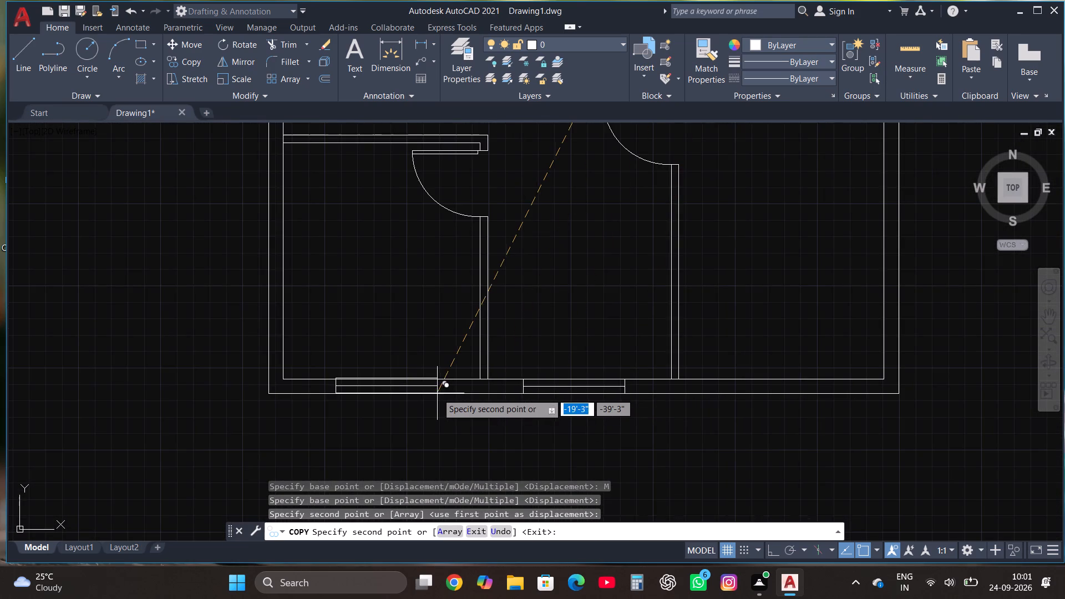
scroll(436, 393, up, 1)
click(428, 394)
Place one more copy of the window in the empty space west of the floor plan and end the copying.
scroll(578, 359, down, 2)
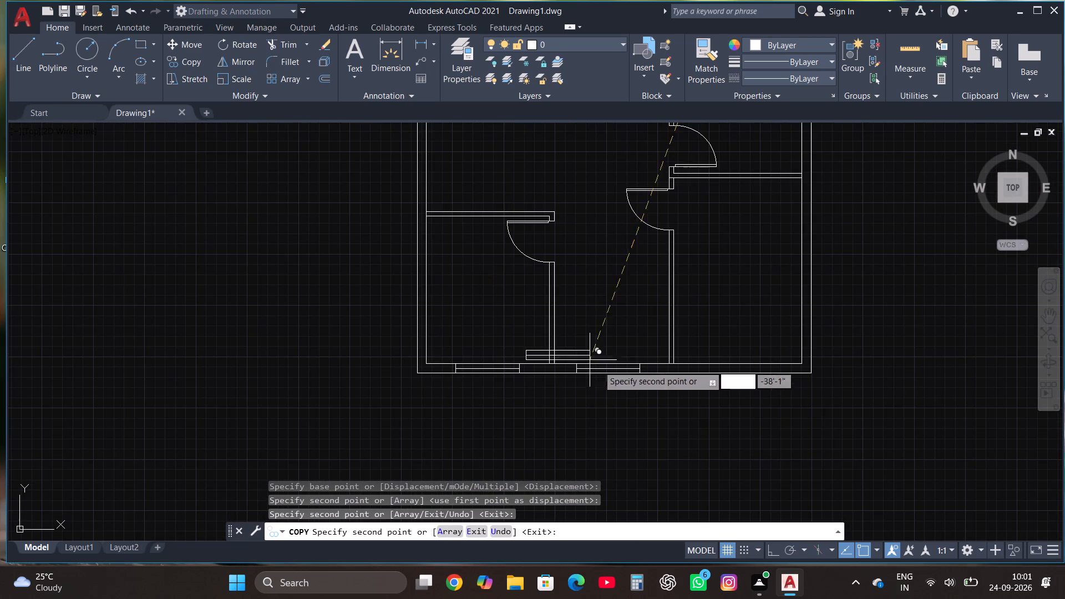
scroll(650, 433, down, 1)
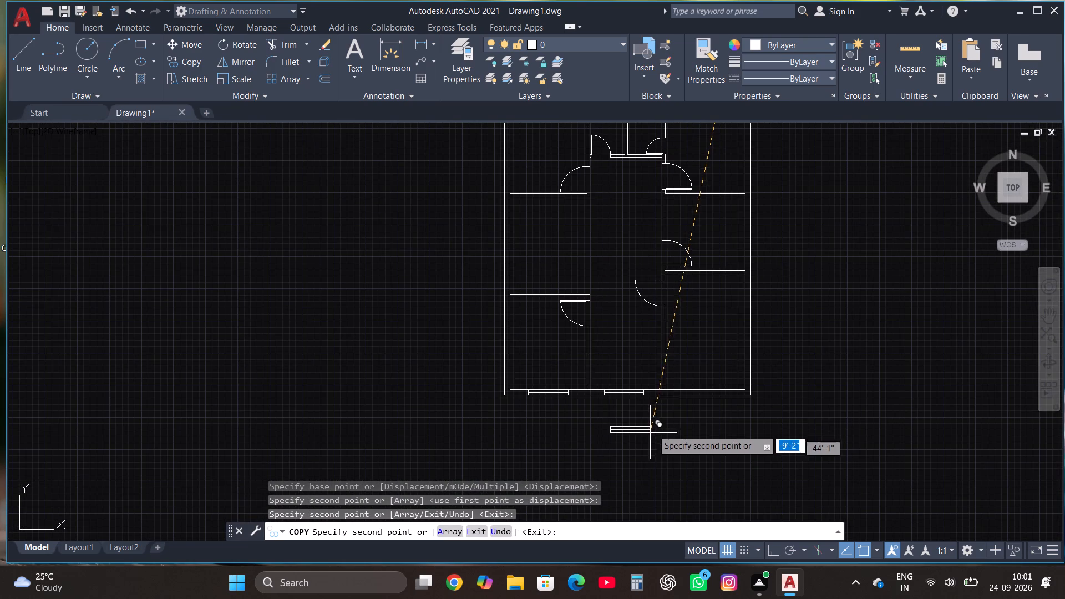
click(414, 320)
scroll(413, 320, up, 1)
key(Escape)
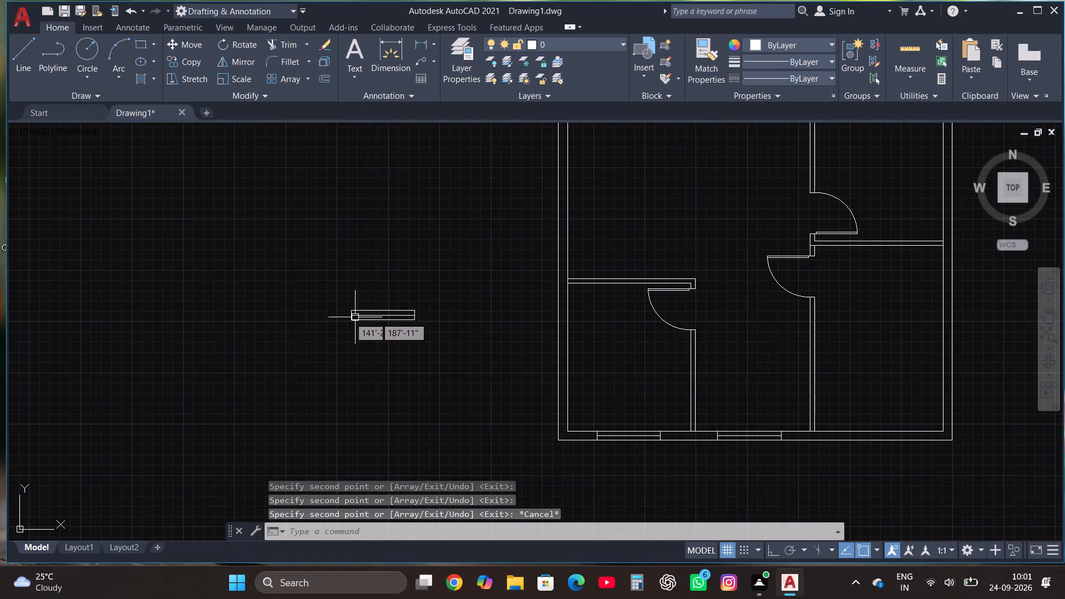
Rotate the spare window west of the plan by 90 degrees so it runs north-south, with Ortho on.
click(342, 322)
click(452, 278)
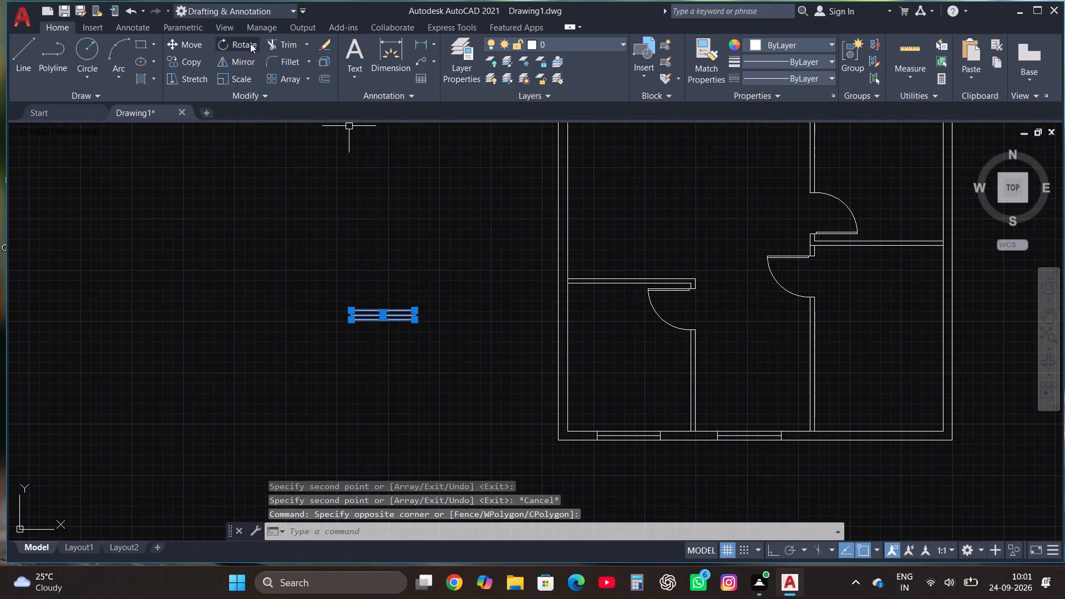
click(249, 42)
click(415, 331)
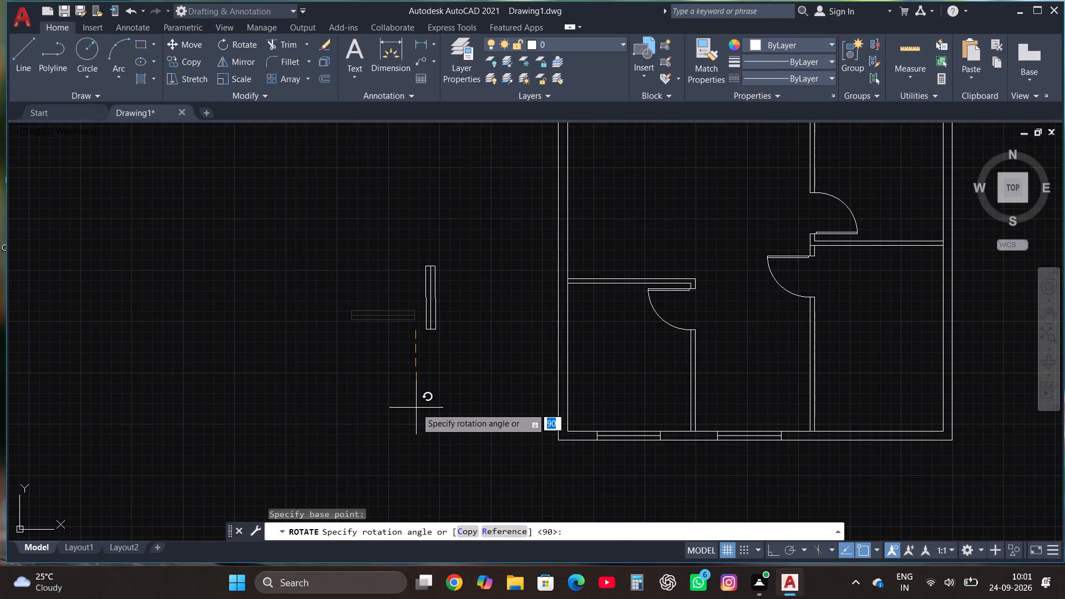
key(F8)
click(416, 408)
click(416, 353)
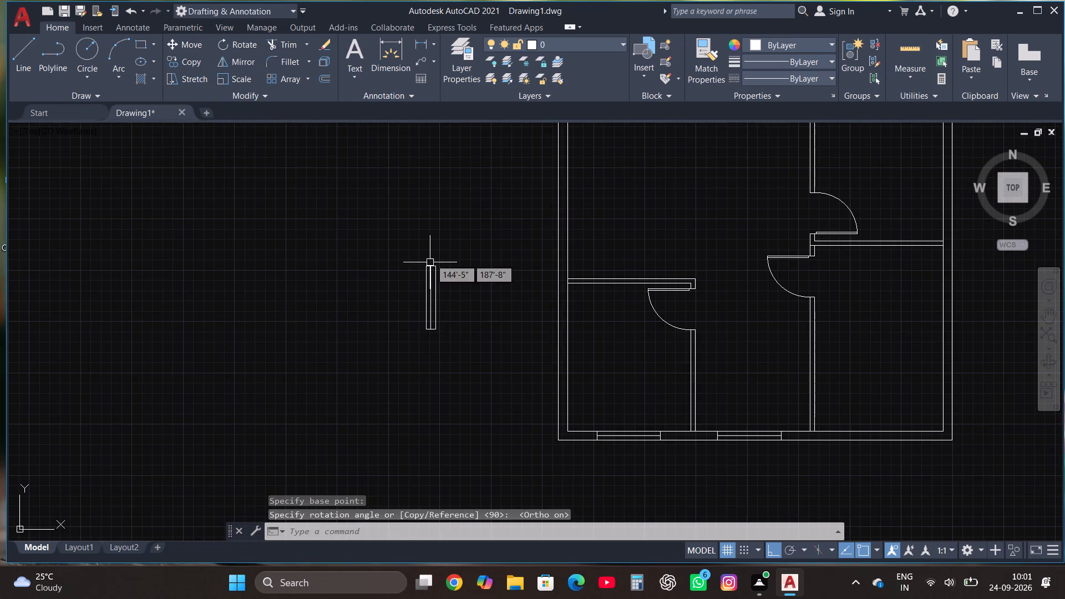
Move the rotated window by its southeast corner to the southwest room's west wall, with Ortho off.
click(437, 230)
click(427, 378)
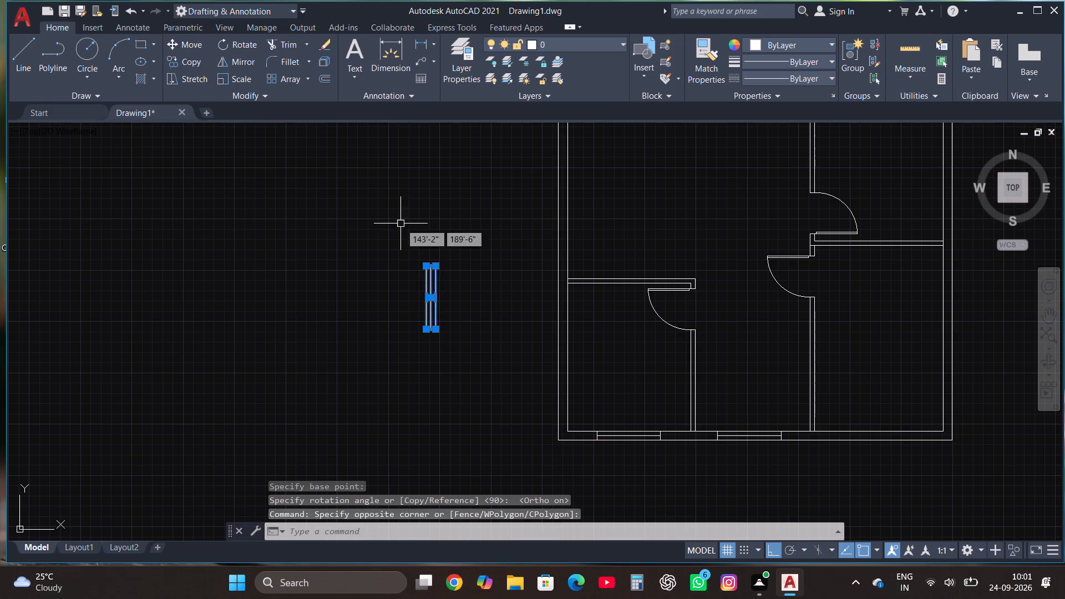
click(174, 41)
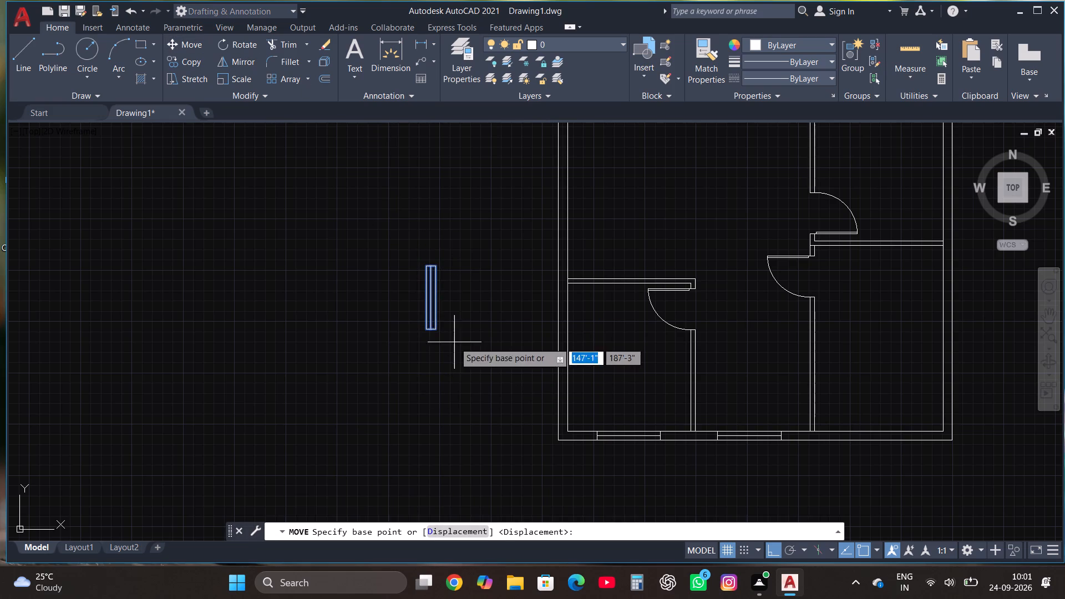
click(437, 329)
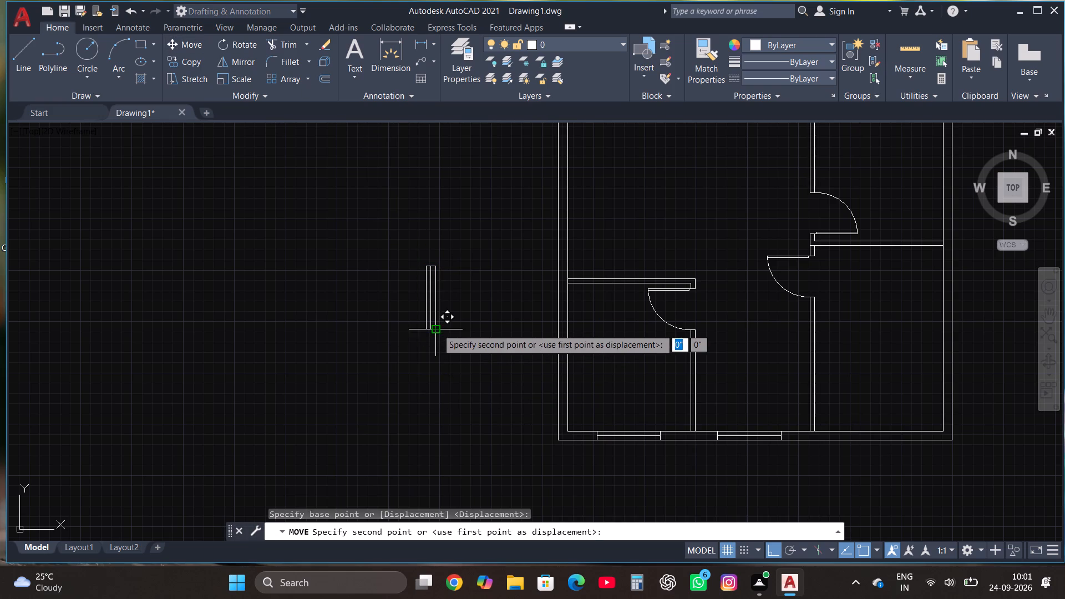
key(F8)
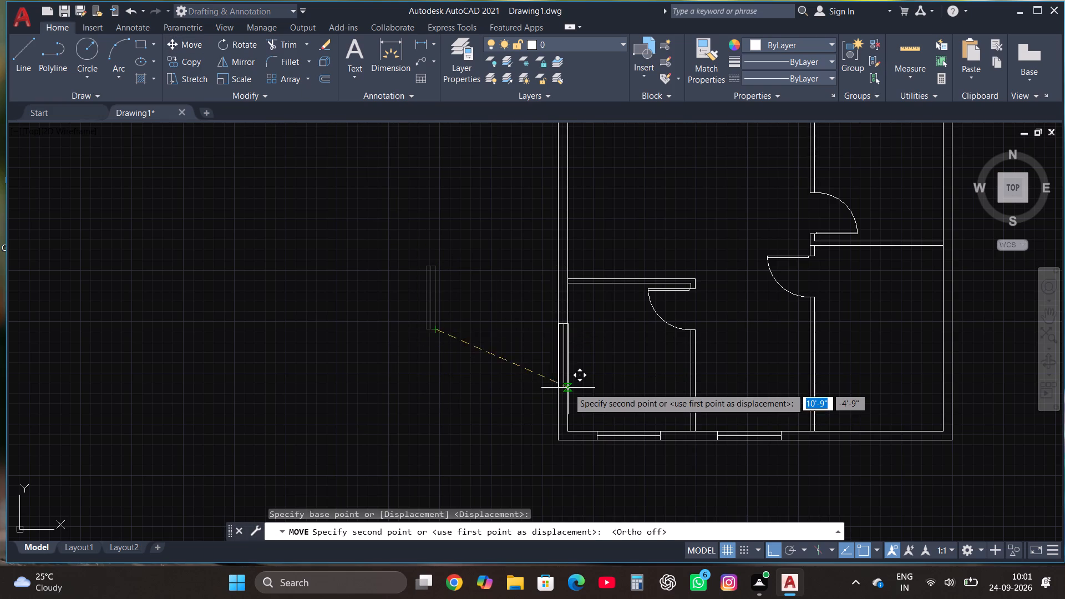
scroll(568, 388, up, 2)
click(571, 399)
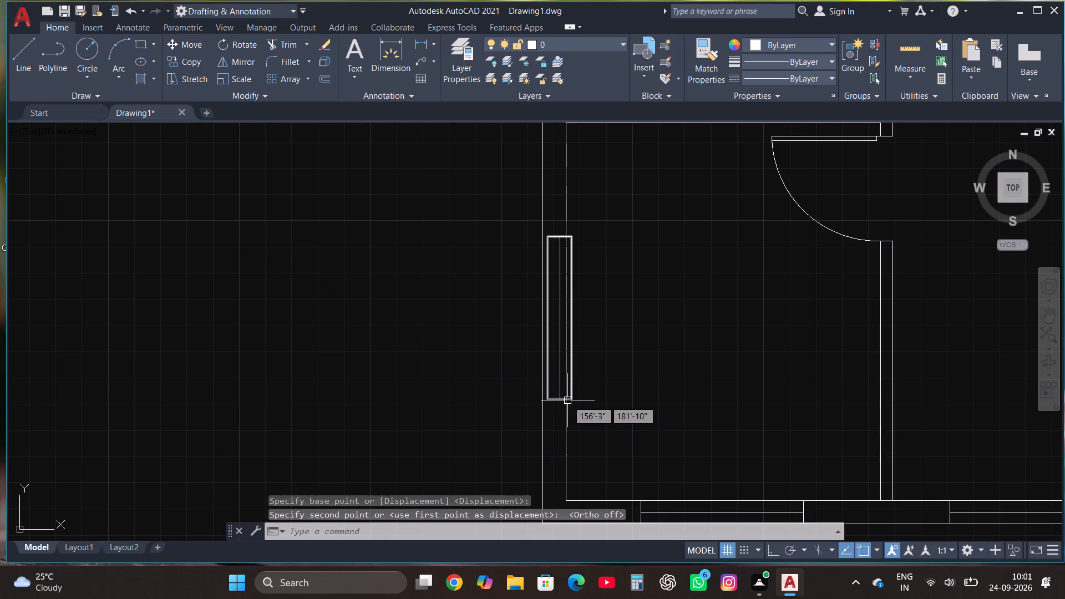
Move the west window again so its southeast corner lies on the wall's inner face and it fits the wall thickness.
click(513, 415)
click(577, 205)
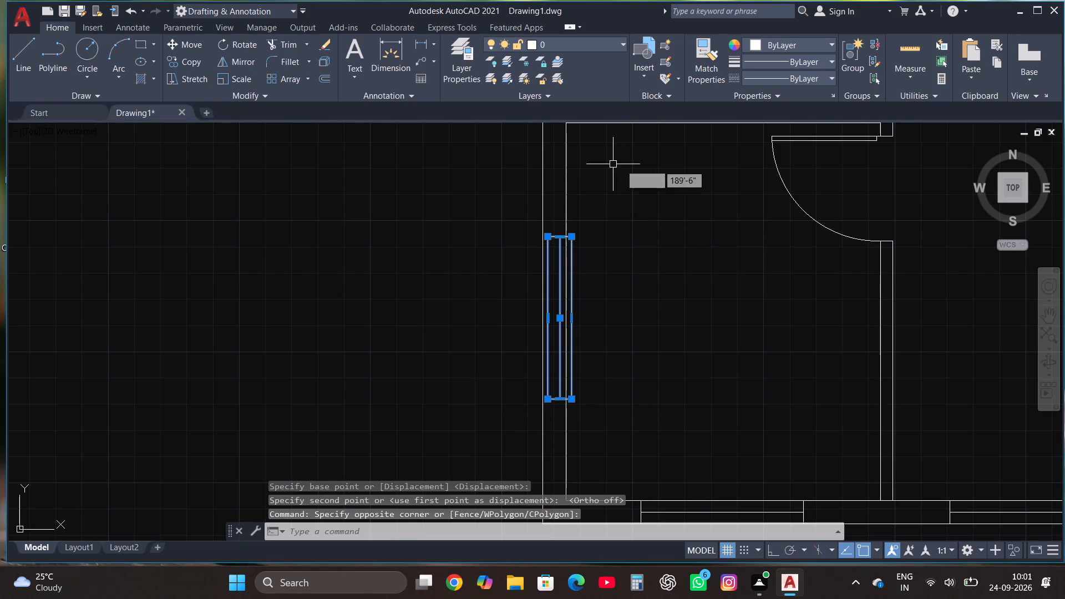
click(197, 45)
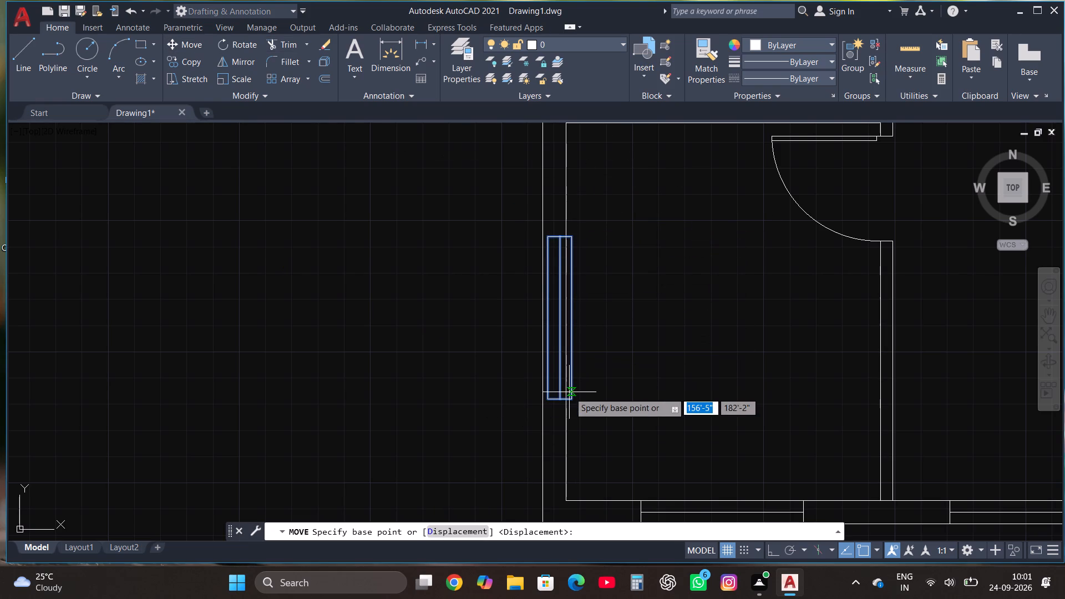
click(572, 401)
click(567, 396)
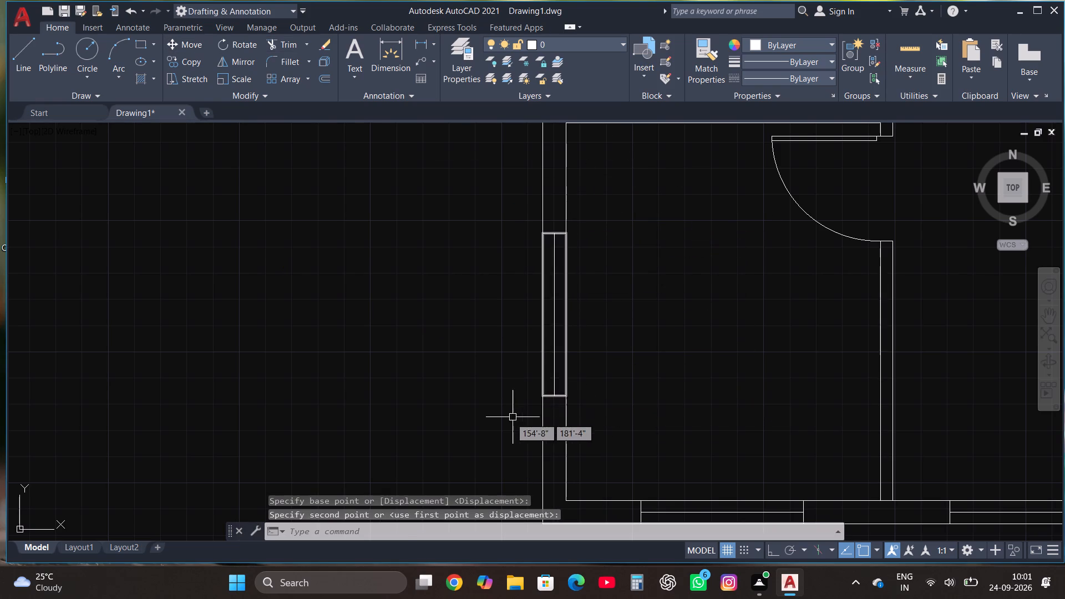
Copy the southwest room's west window in Multiple mode by its southeast corner to the west walls of the middle and northwest rooms.
click(509, 419)
click(582, 187)
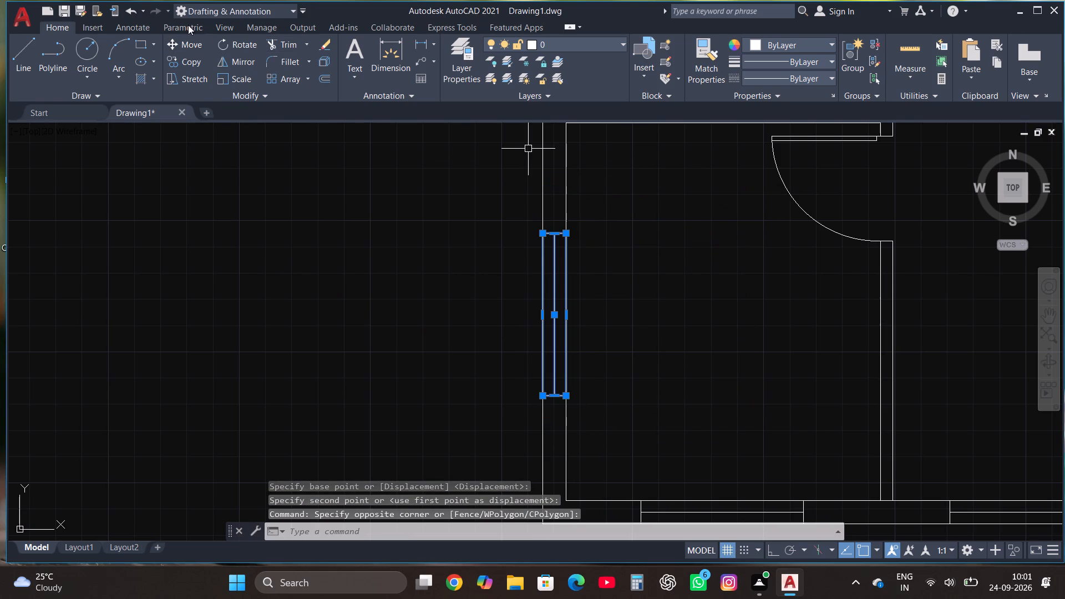
click(192, 62)
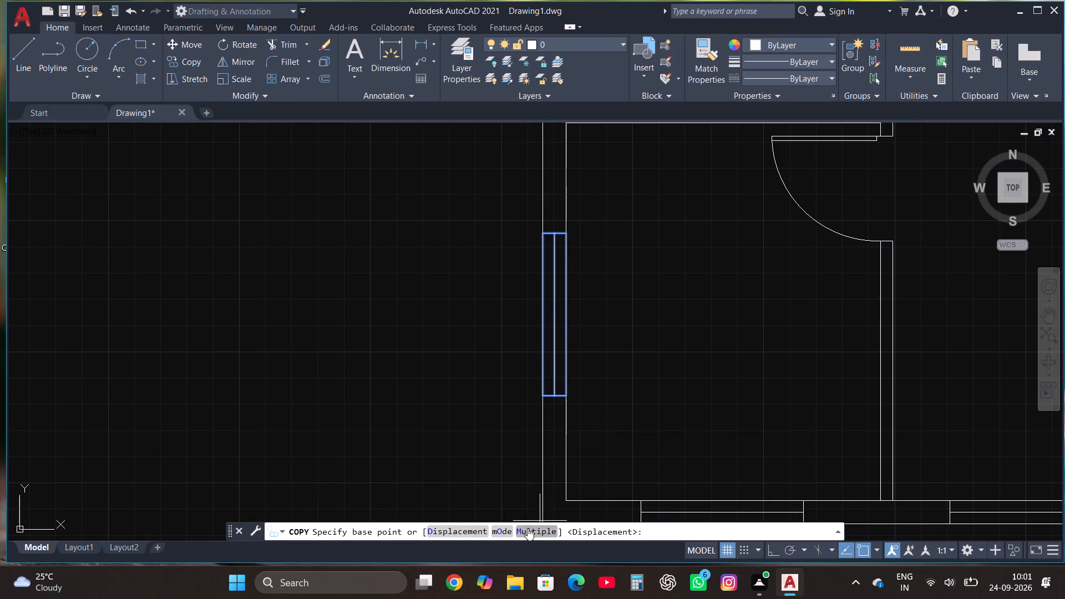
click(528, 528)
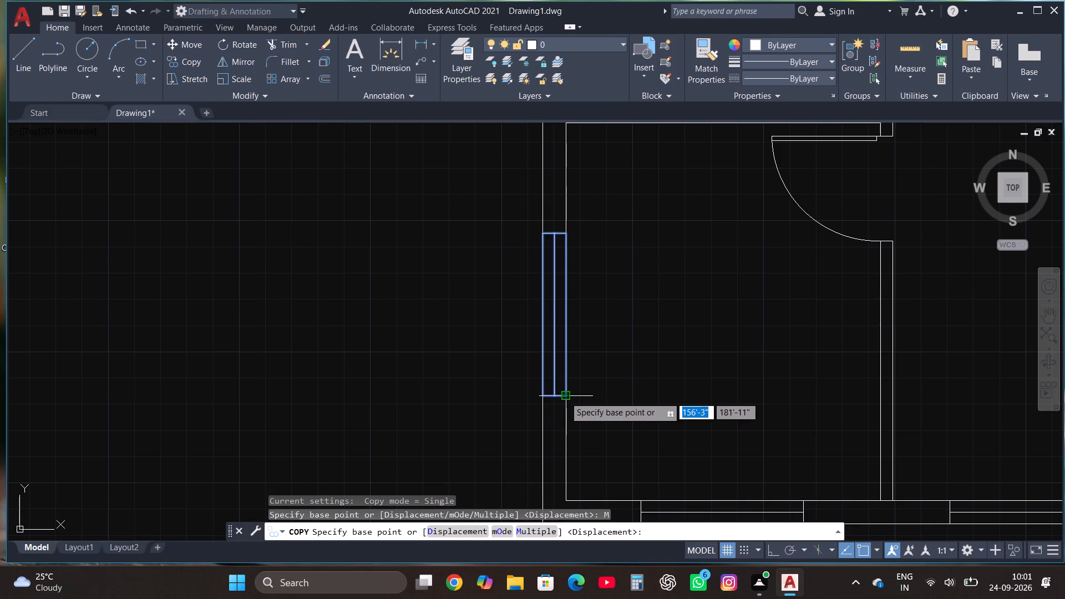
click(565, 397)
scroll(571, 422, down, 2)
scroll(567, 253, up, 2)
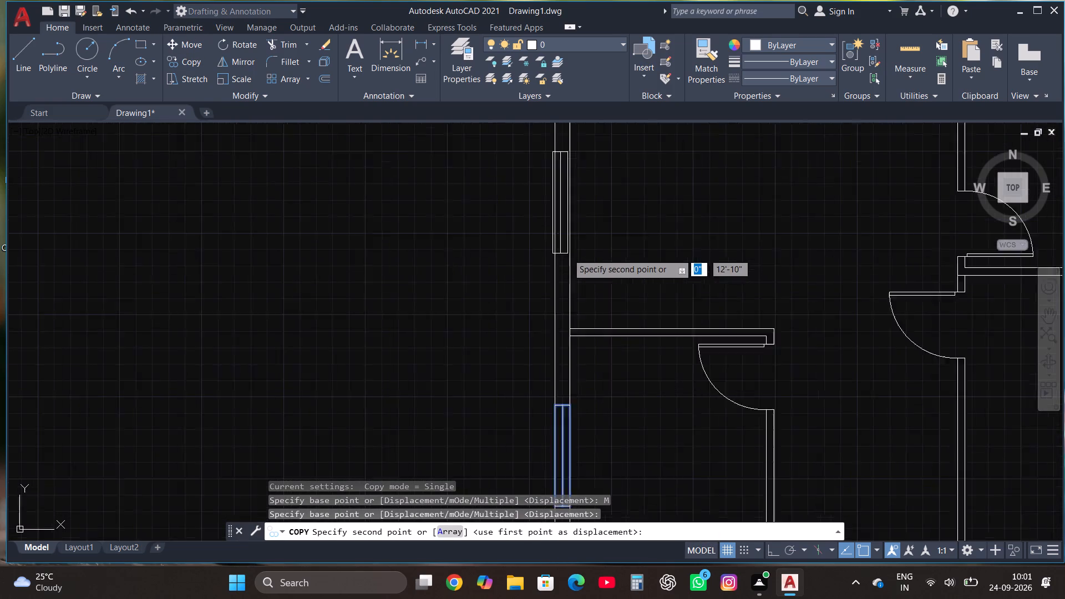
click(571, 251)
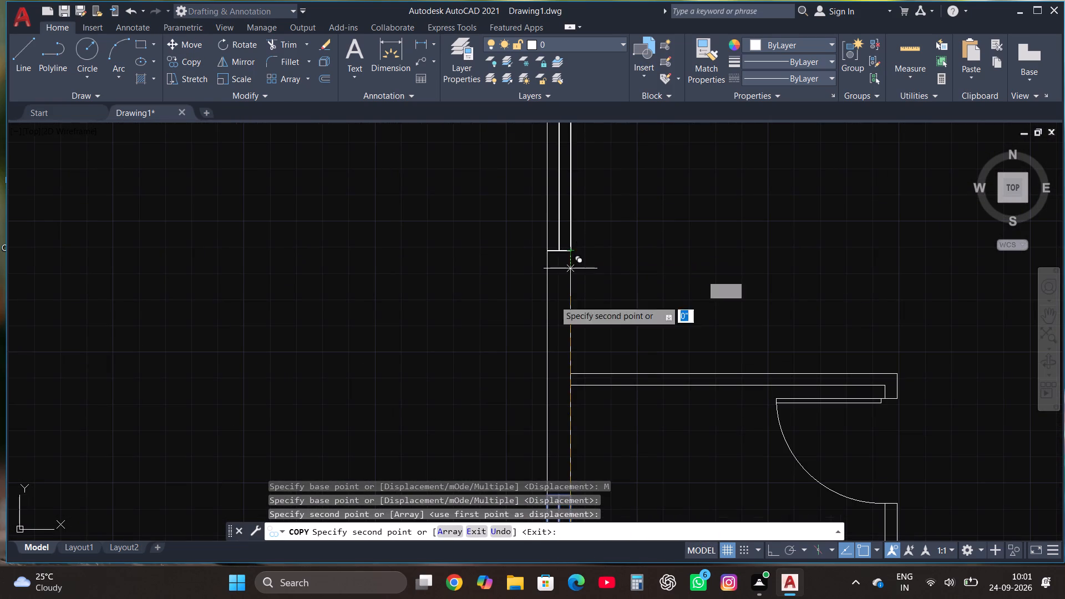
scroll(511, 403, down, 3)
scroll(535, 256, up, 1)
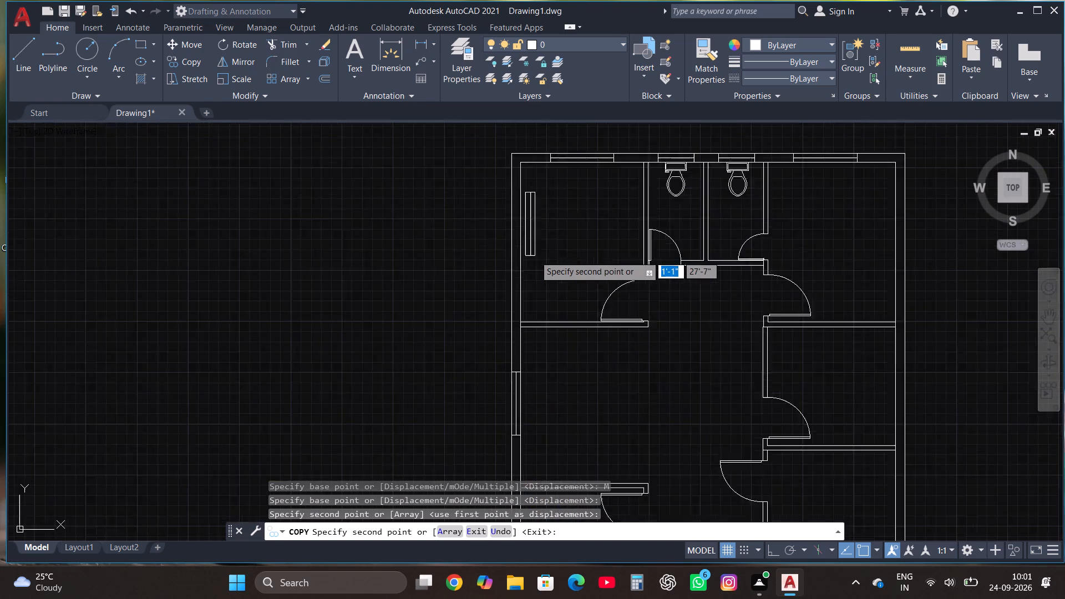
scroll(535, 256, up, 1)
click(513, 254)
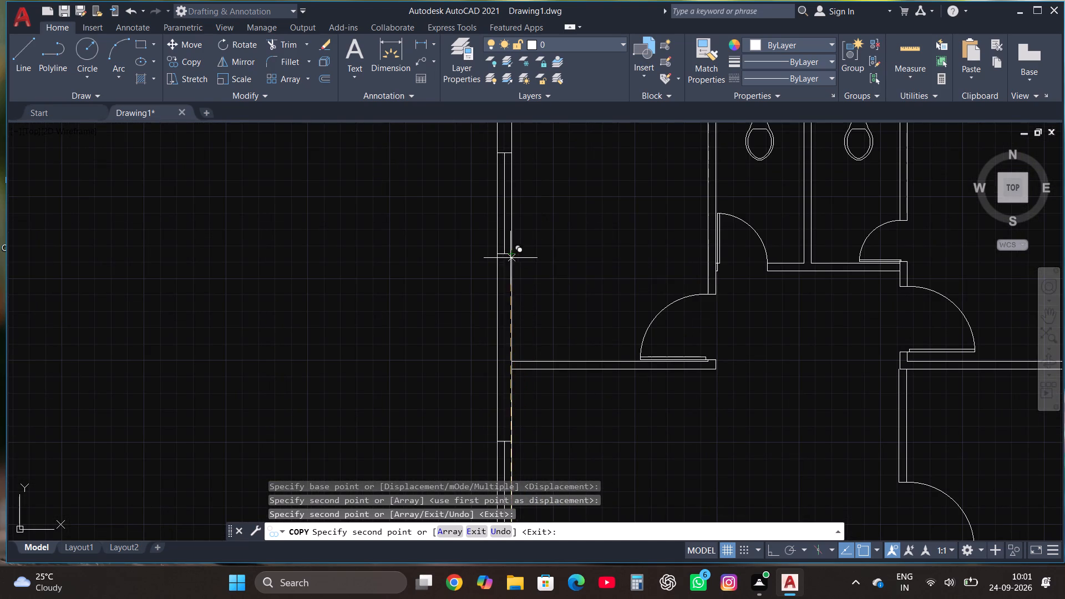
Place two more window copies in the east outer wall, at the northeast room and the room south of it, and end copying.
scroll(426, 349, down, 2)
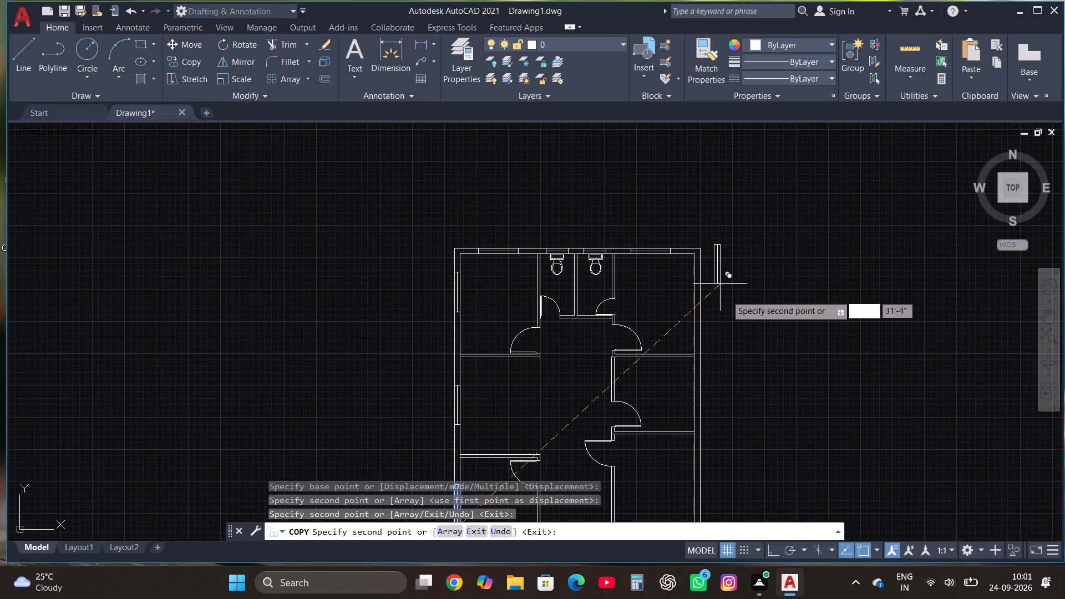
scroll(707, 311, up, 2)
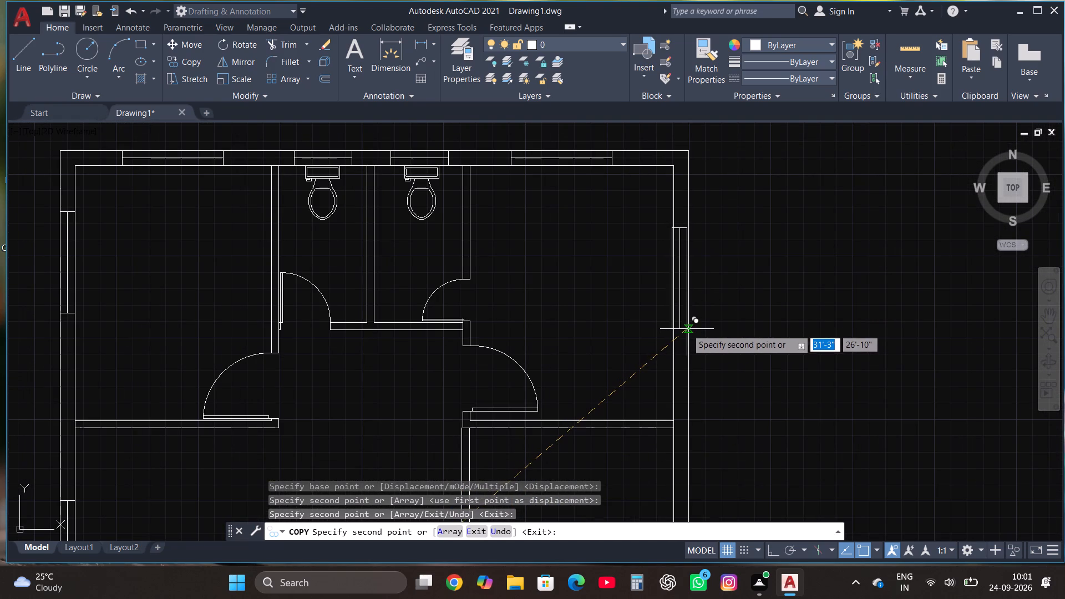
click(687, 329)
scroll(629, 219, down, 1)
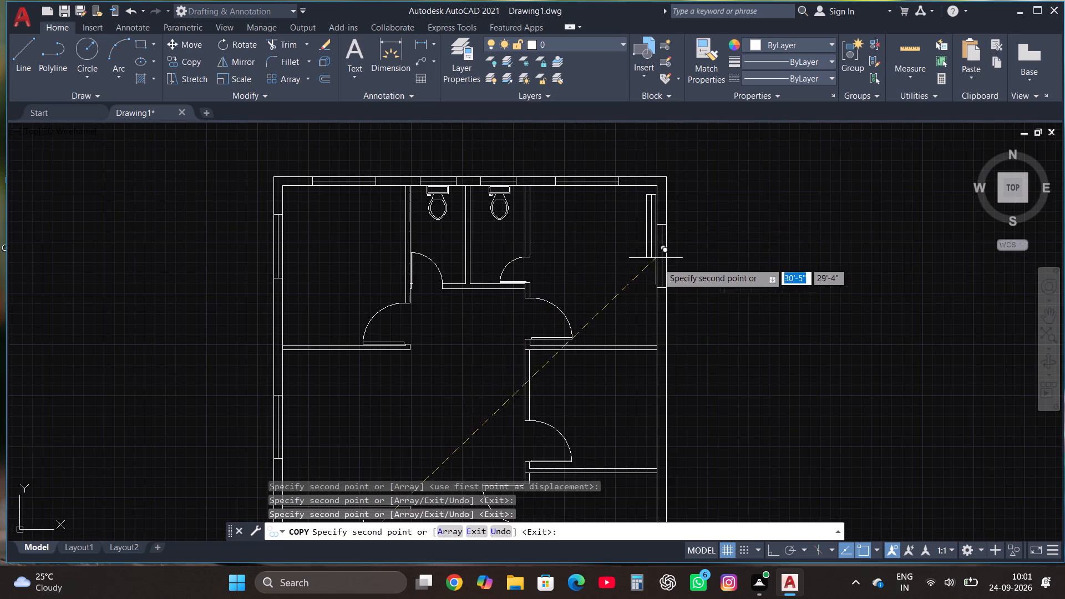
click(665, 435)
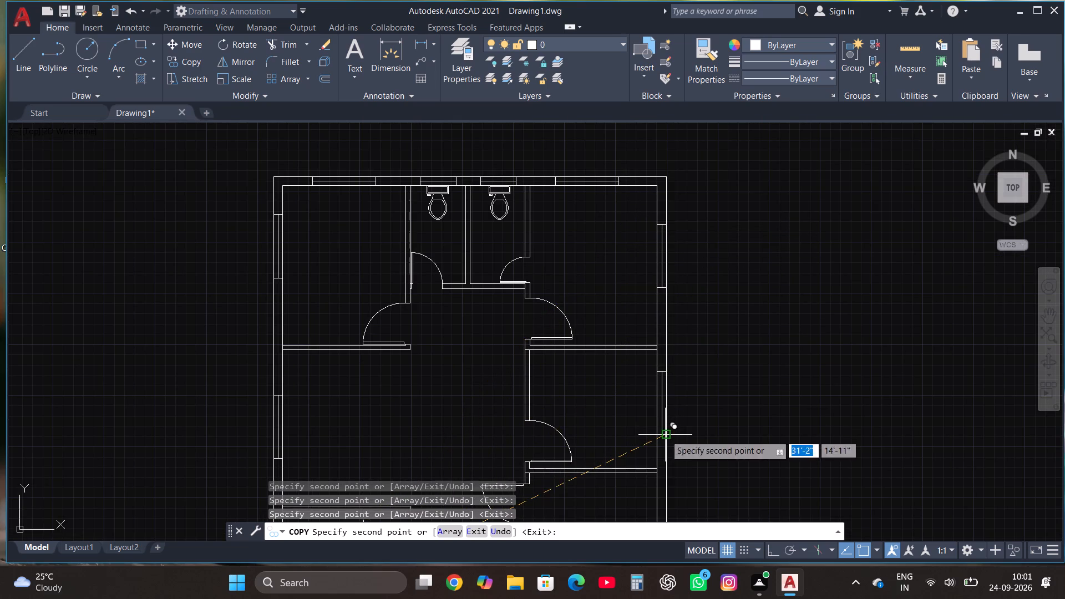
scroll(640, 299, down, 2)
scroll(699, 383, down, 1)
scroll(699, 383, up, 1)
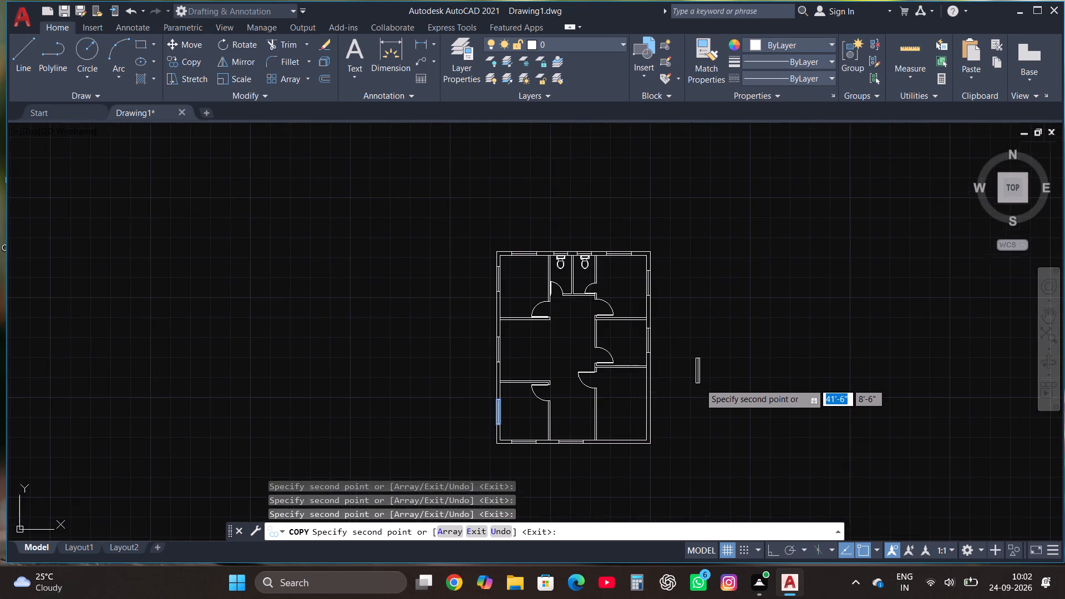
key(grave)
key(Escape)
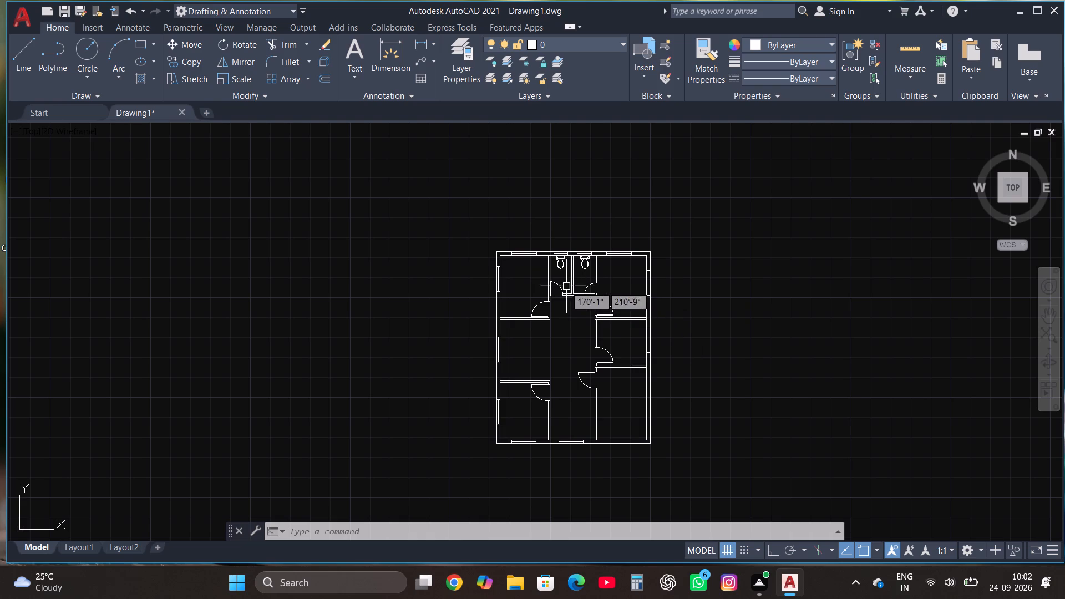
Draw a rectangular bed about 4'-7" wide in the northwest room, just south of its north window.
scroll(527, 283, up, 2)
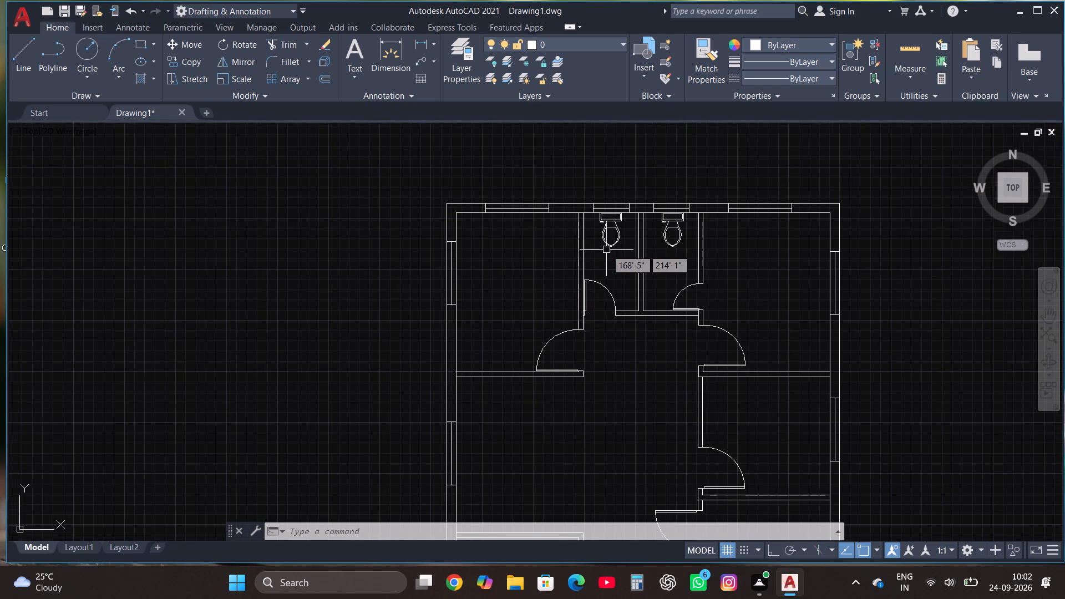
scroll(606, 250, up, 1)
click(137, 43)
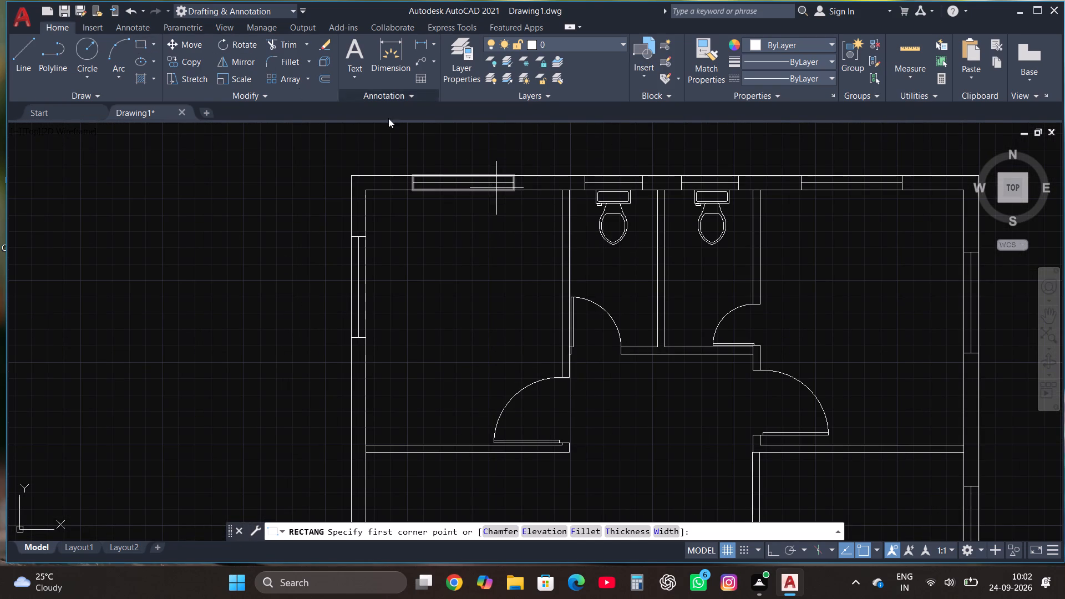
scroll(511, 191, up, 1)
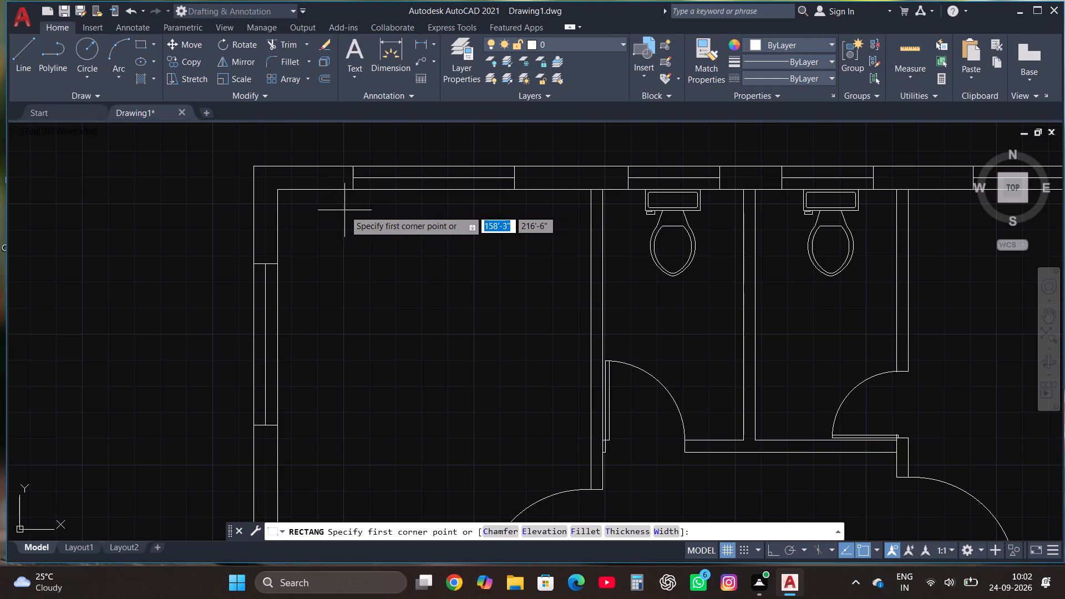
click(343, 209)
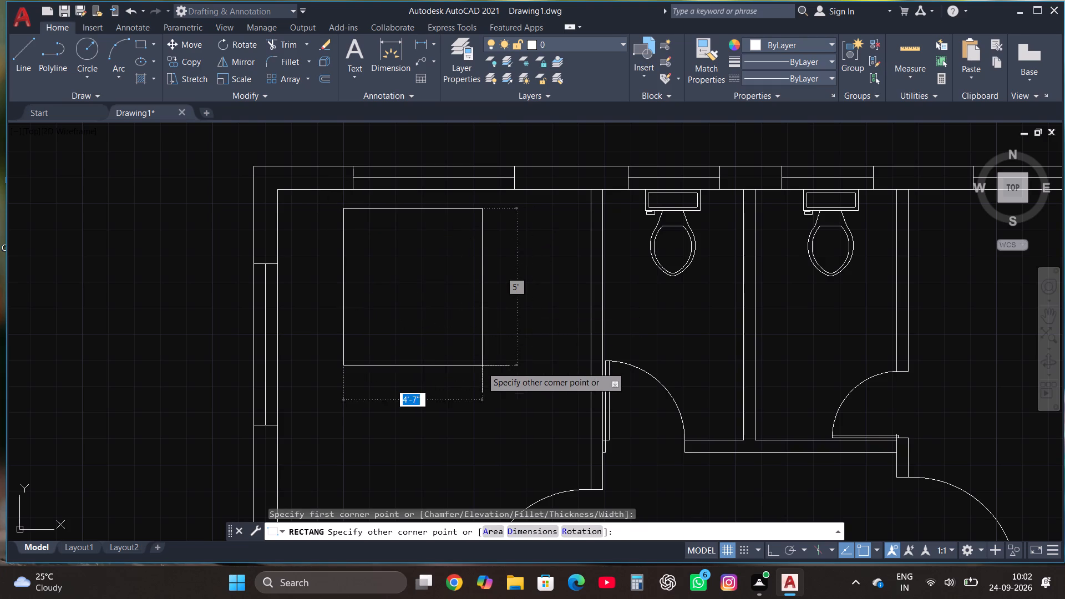
click(483, 382)
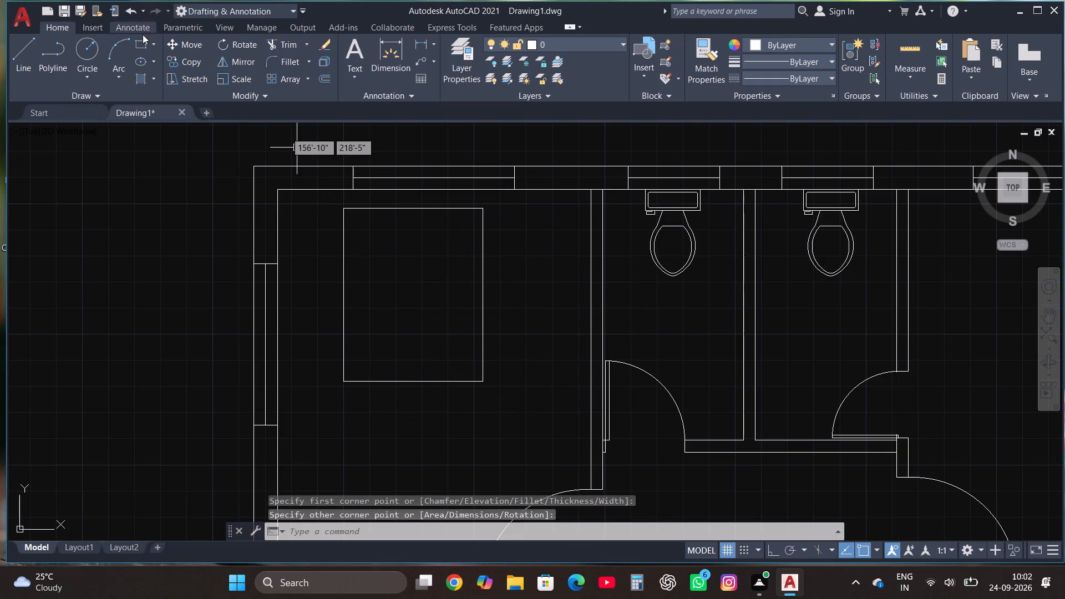
Draw a small bedside table rectangle from the bed's northeast corner and copy it by its northeast corner to the bed's northwest corner.
click(134, 49)
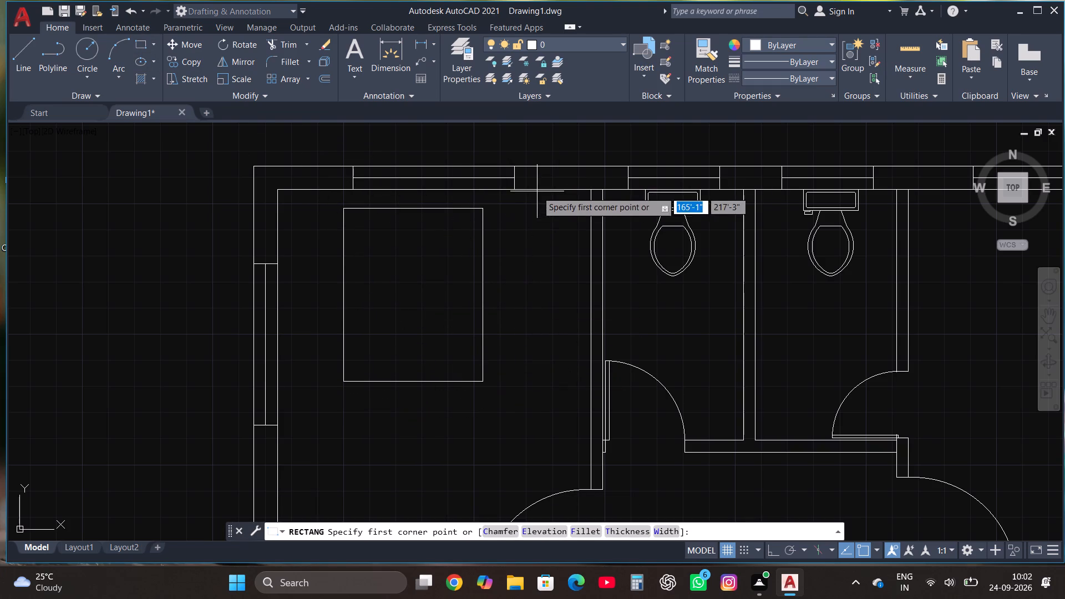
click(483, 210)
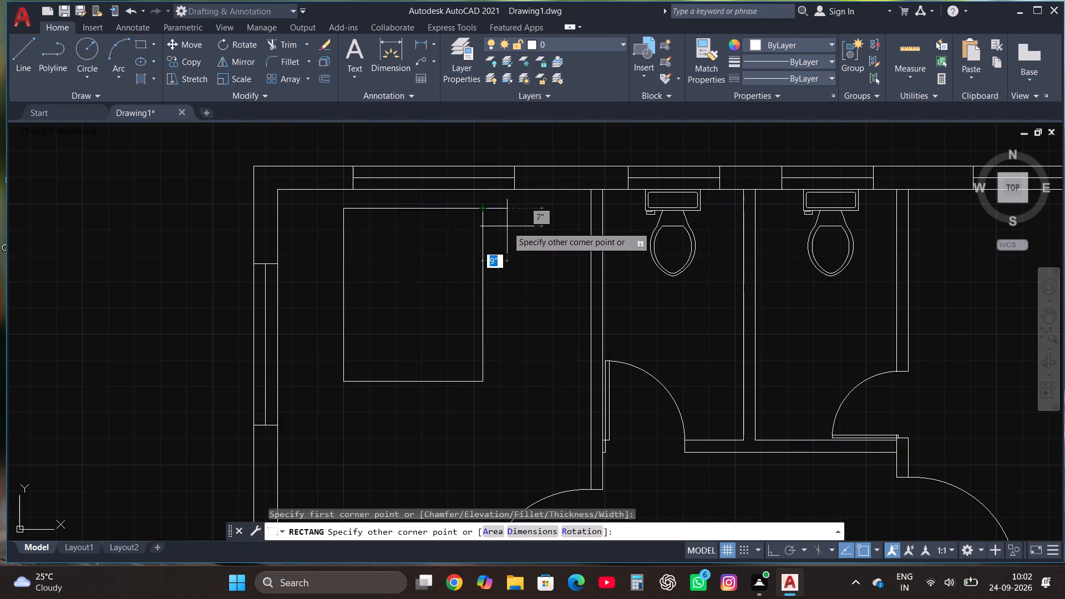
click(525, 244)
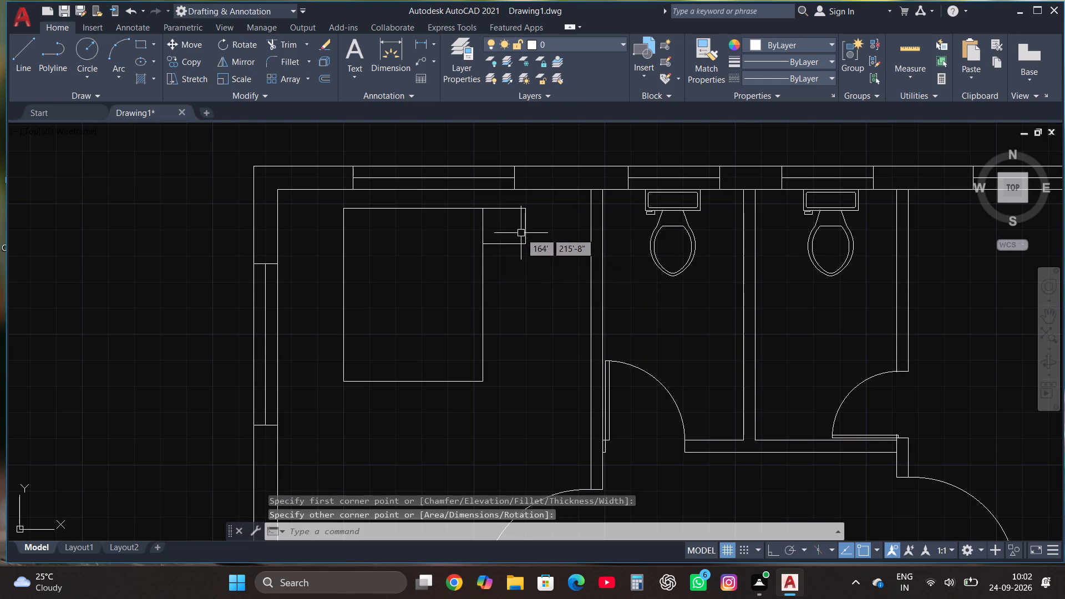
click(526, 233)
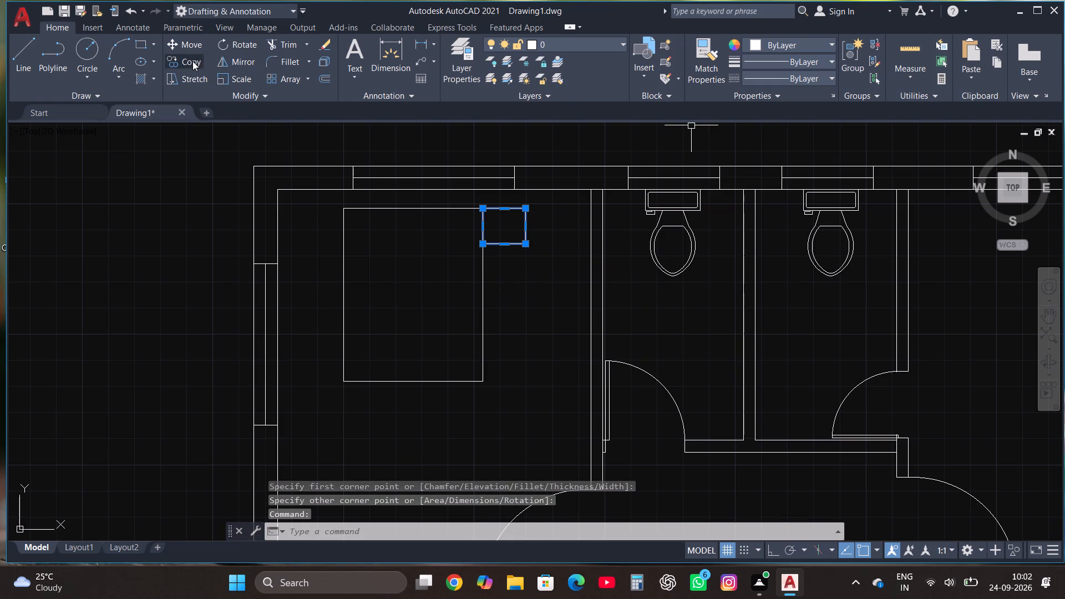
click(191, 61)
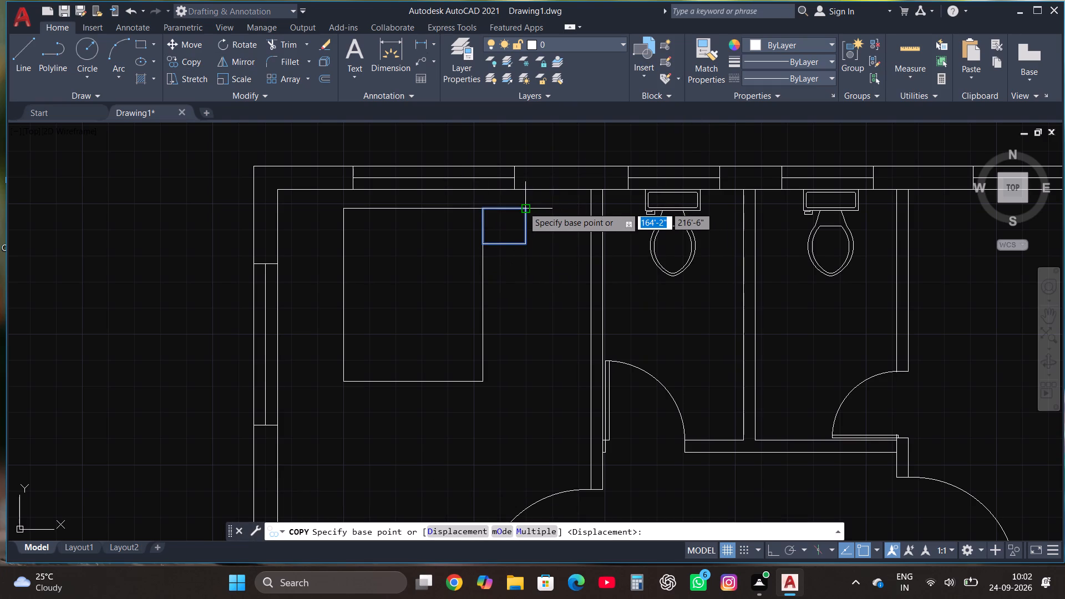
click(523, 207)
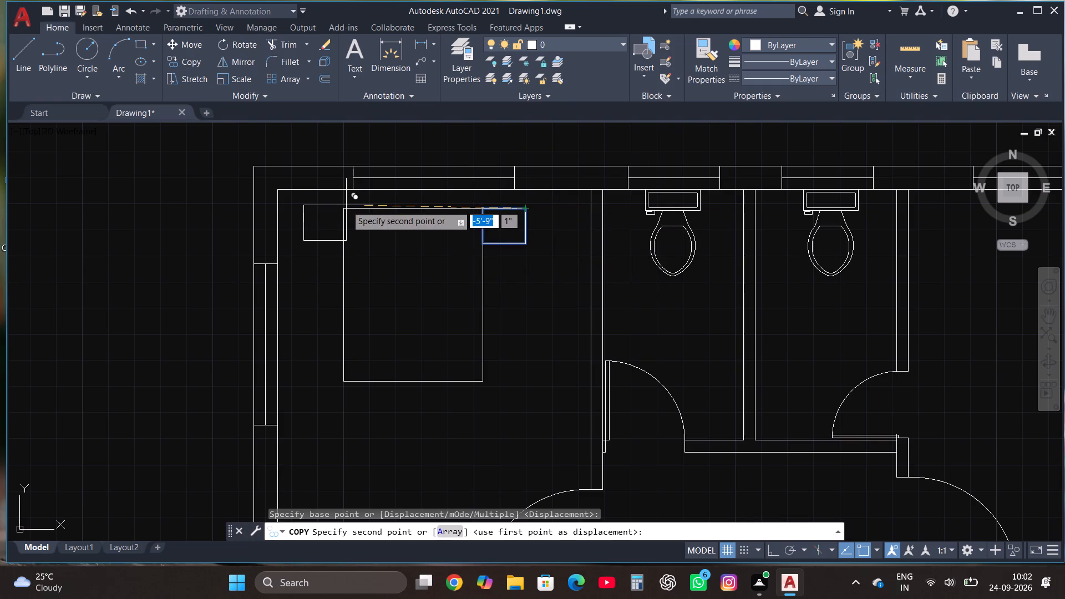
click(343, 211)
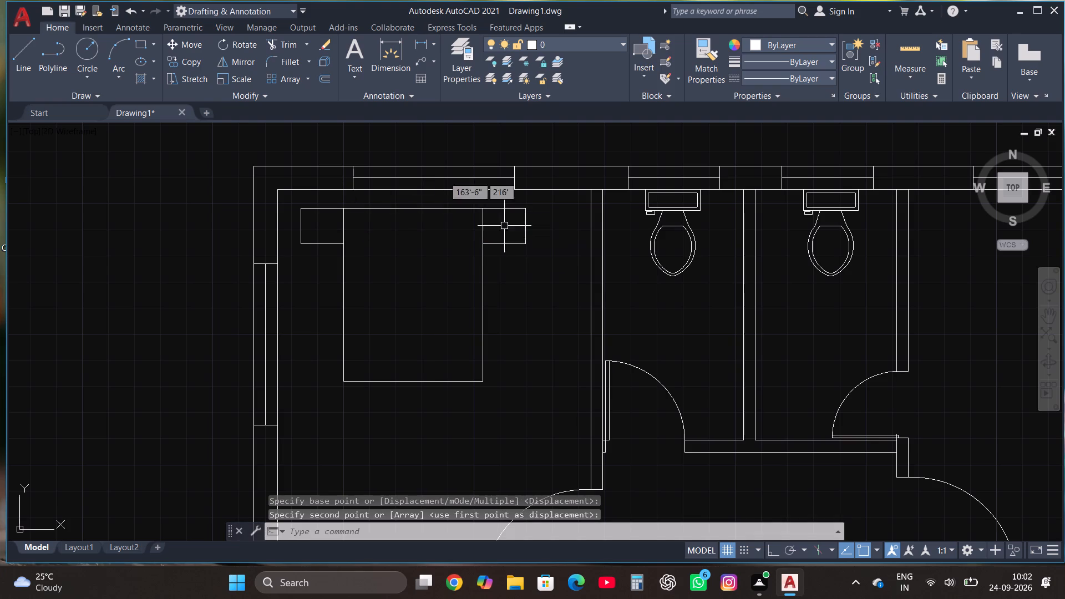
Draw a pillow about 1'-10" wide at the bed's northwest end and copy it about 2'-2" east with Ortho on.
click(141, 46)
scroll(377, 180, up, 1)
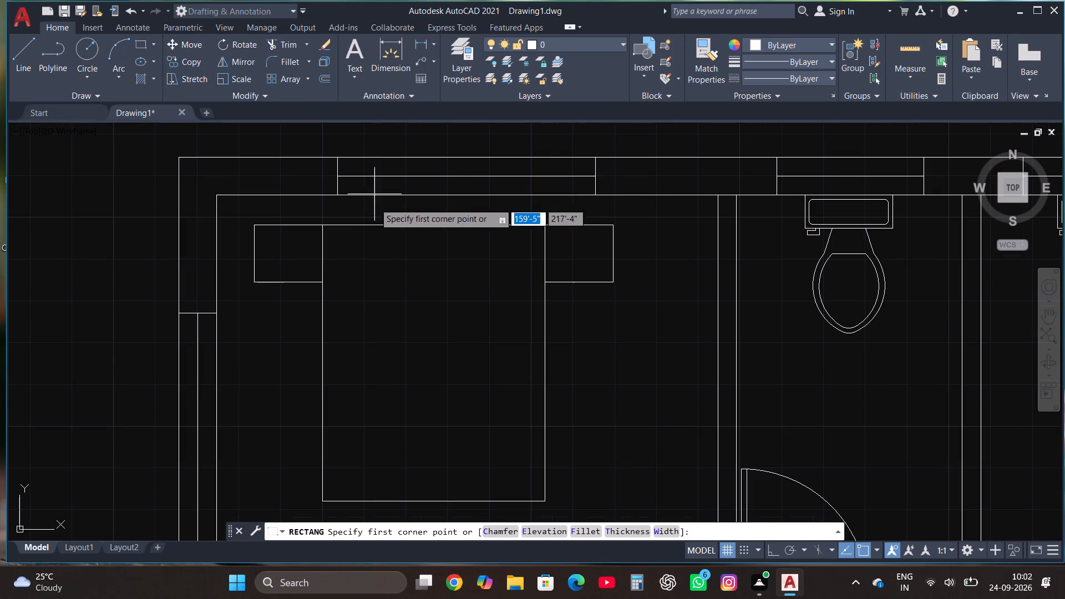
click(329, 243)
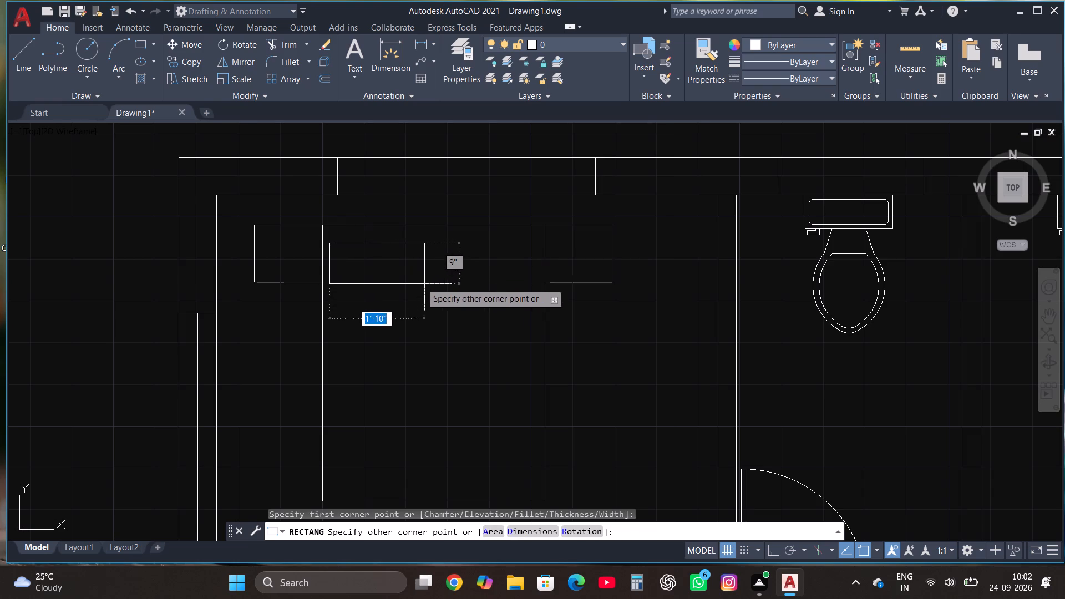
click(422, 288)
click(419, 274)
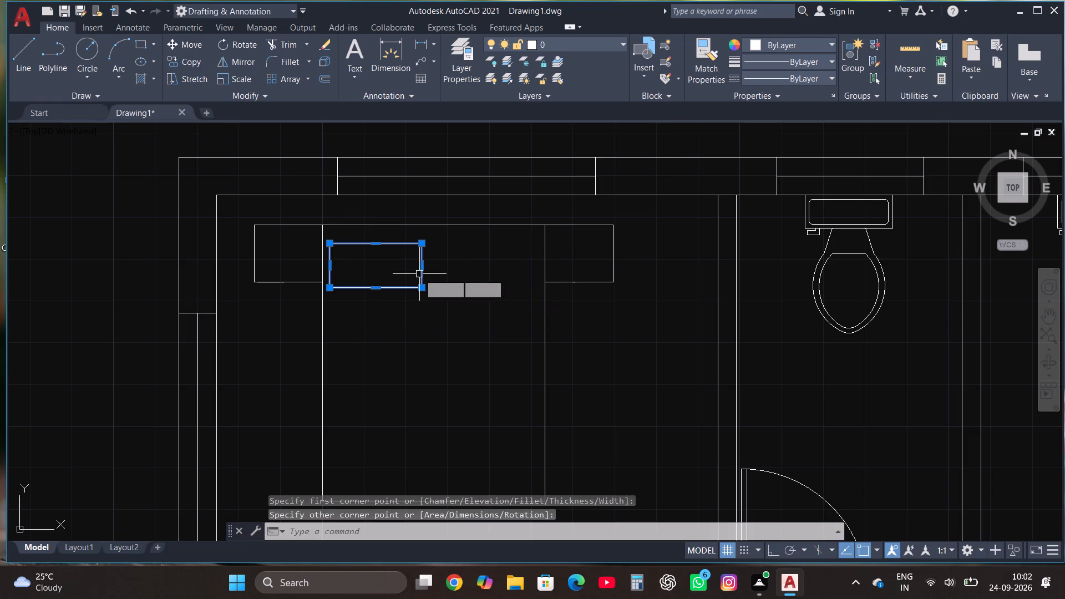
click(186, 63)
click(389, 262)
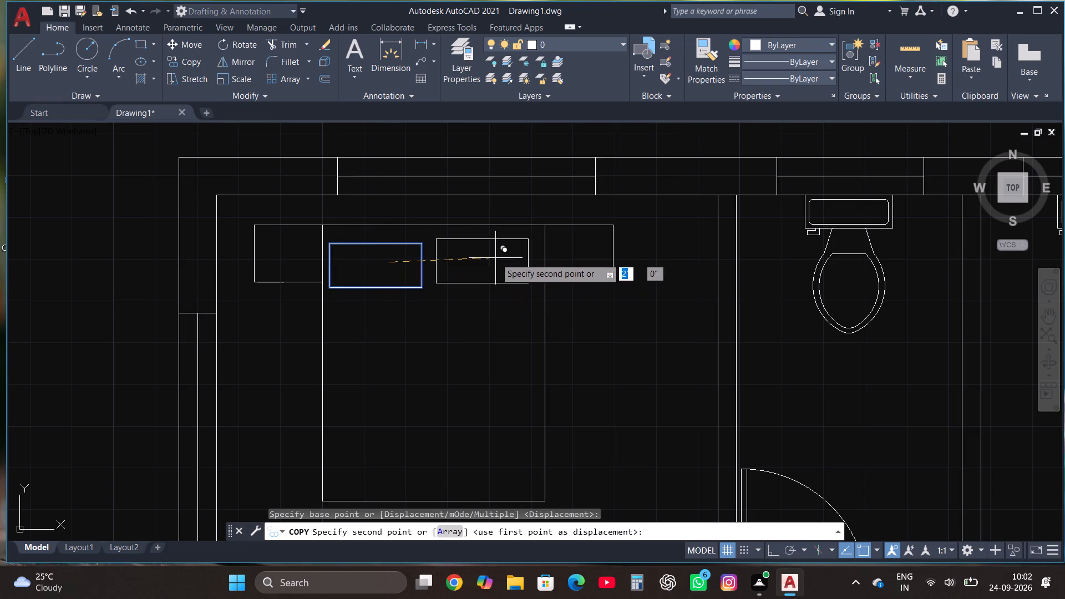
key(F8)
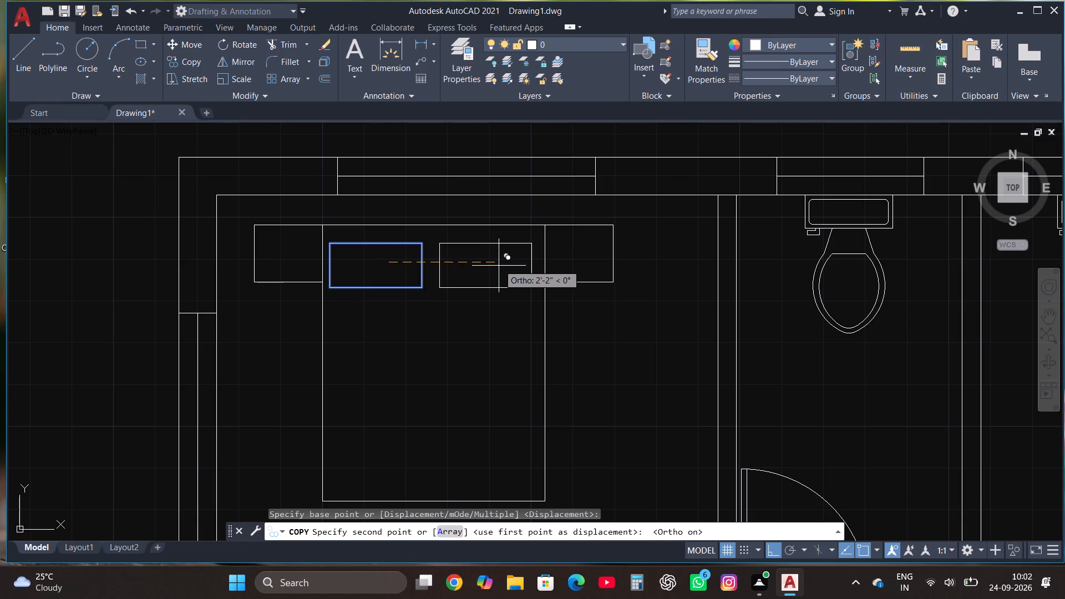
click(500, 266)
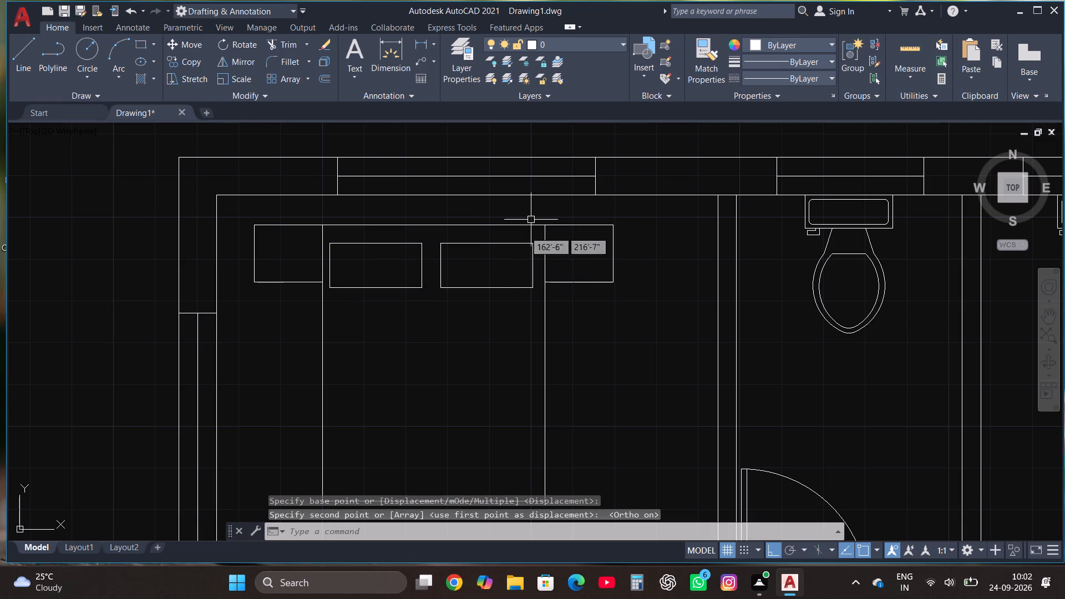
Draw a blanket edge about 3'-3" west from the bed's east side below the pillows, ending in a triangular folded corner at the west side.
click(17, 51)
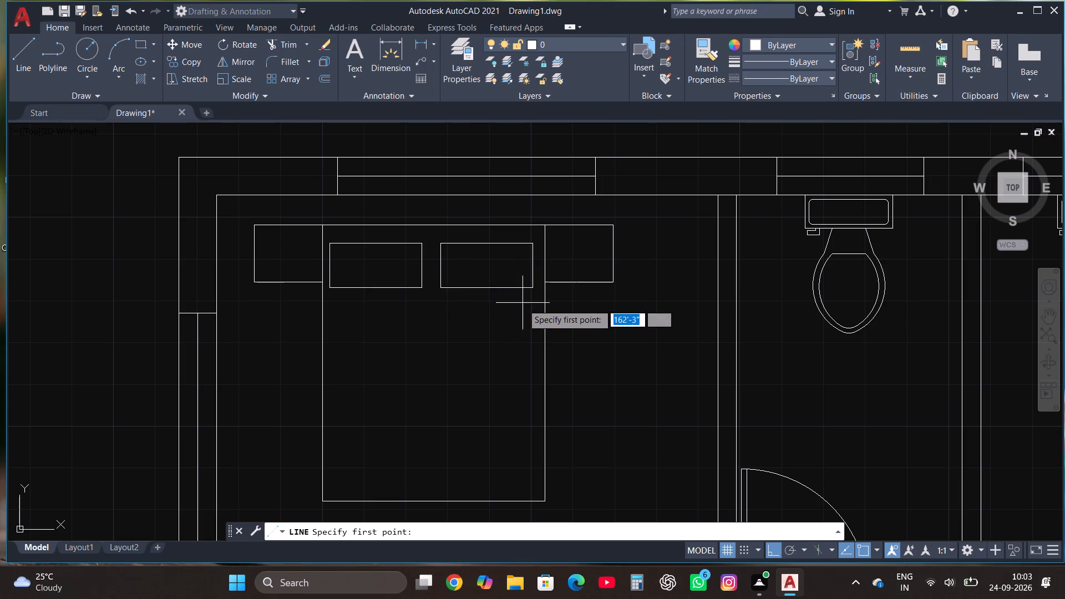
click(542, 304)
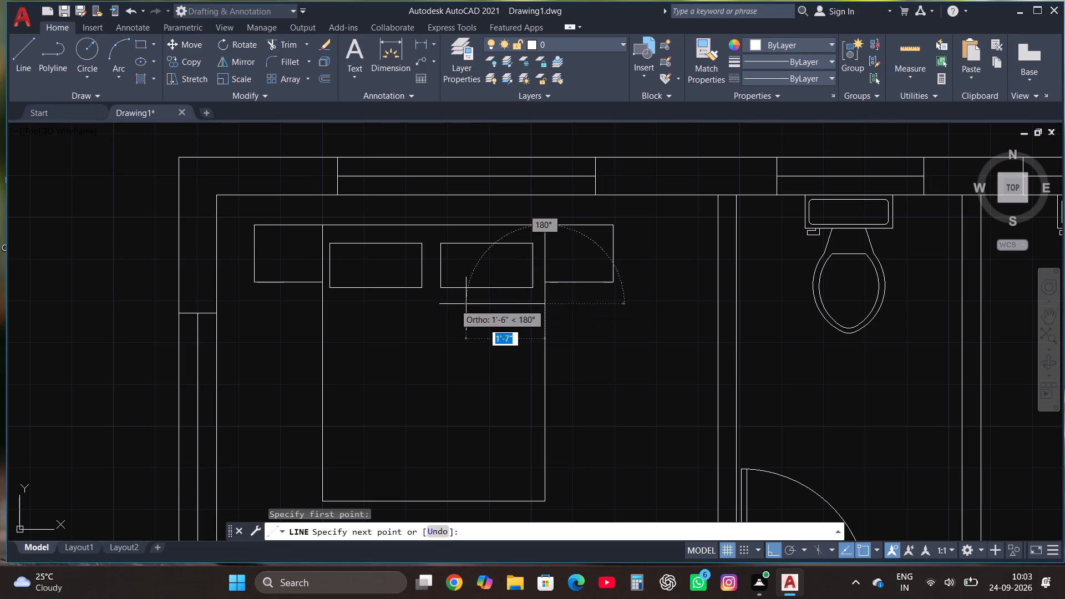
click(382, 302)
key(F8)
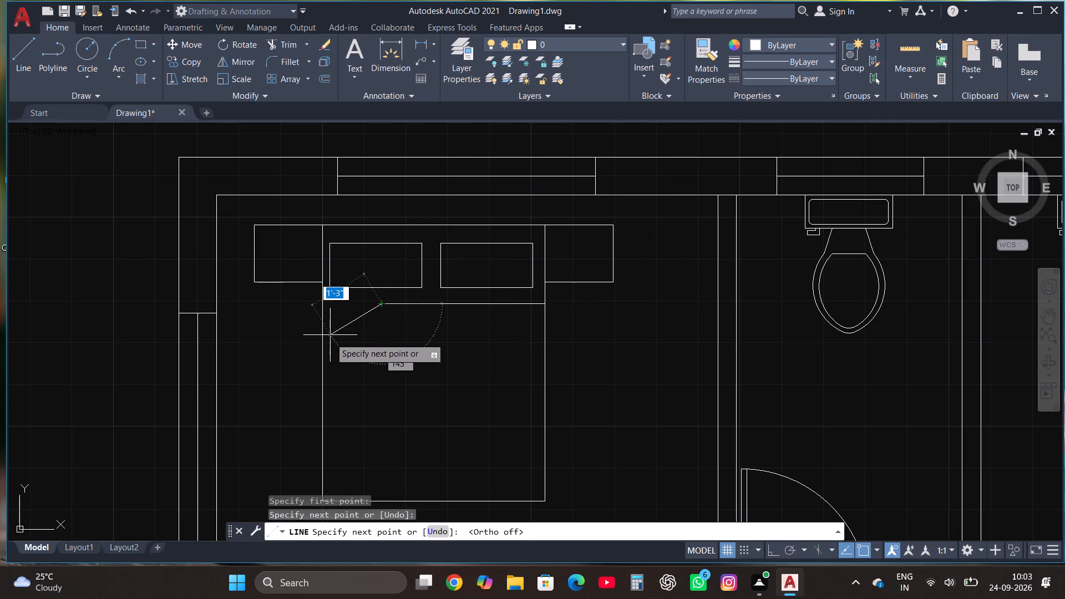
click(322, 344)
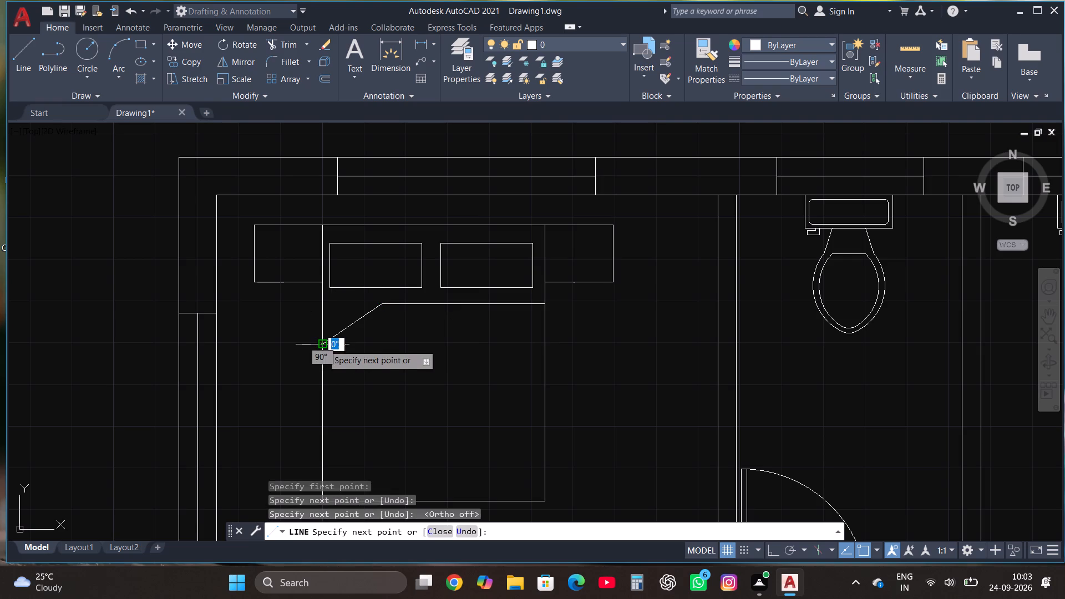
click(382, 342)
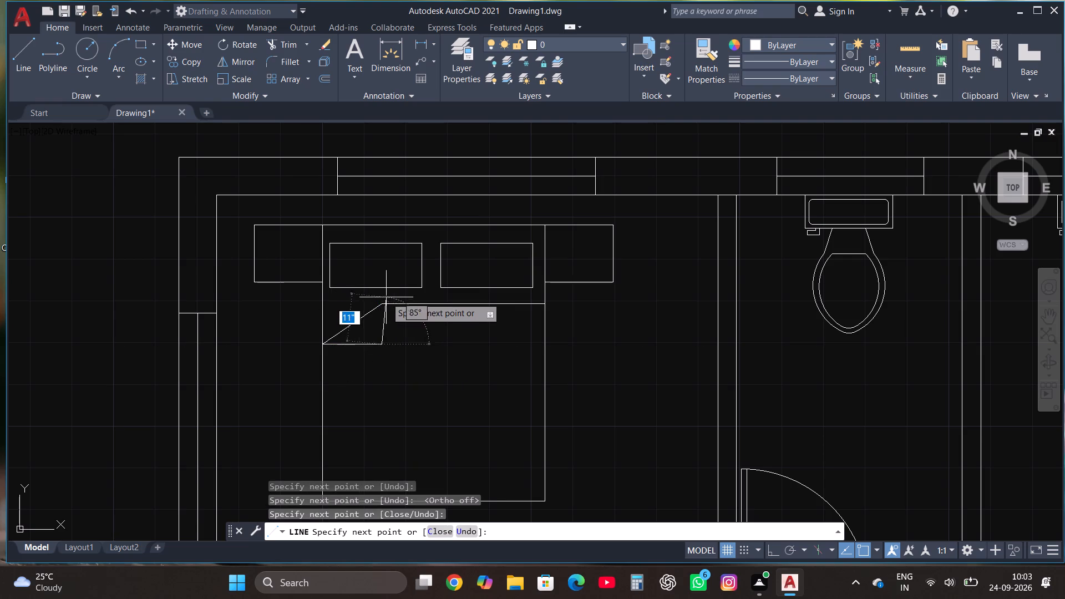
click(378, 308)
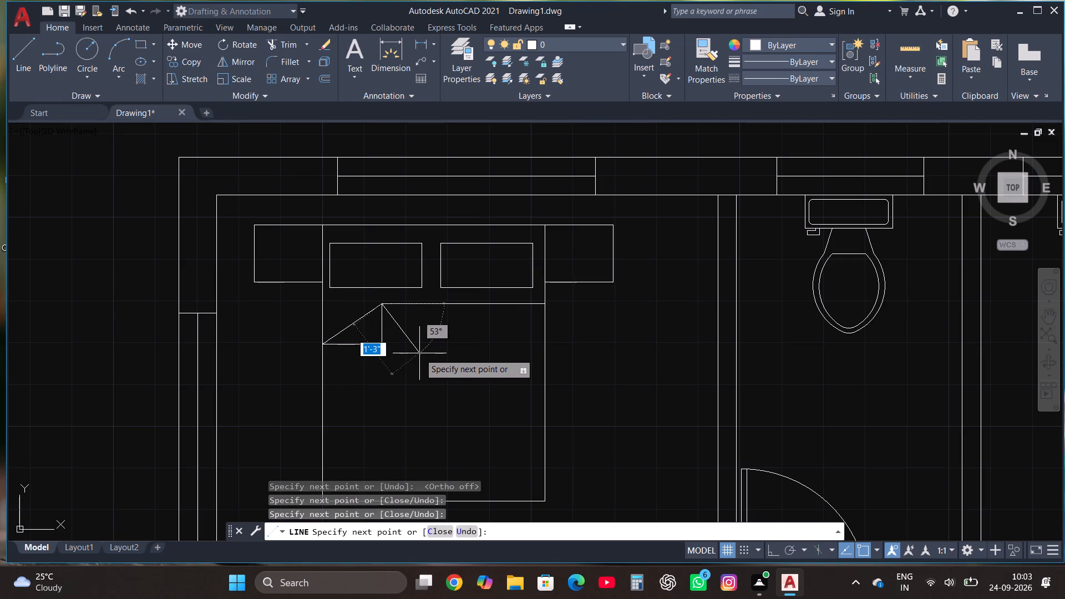
key(Escape)
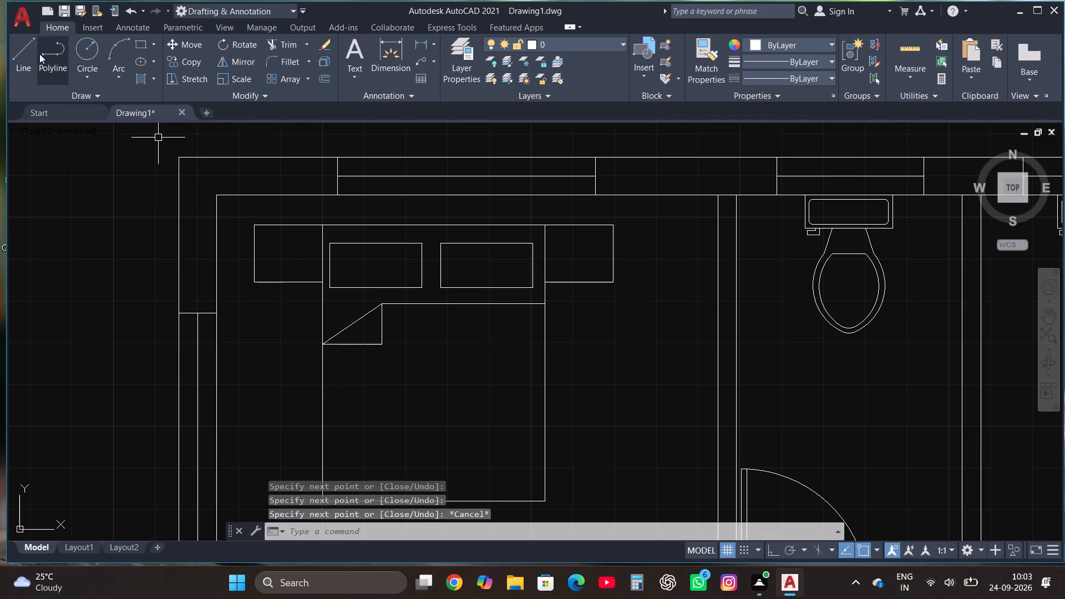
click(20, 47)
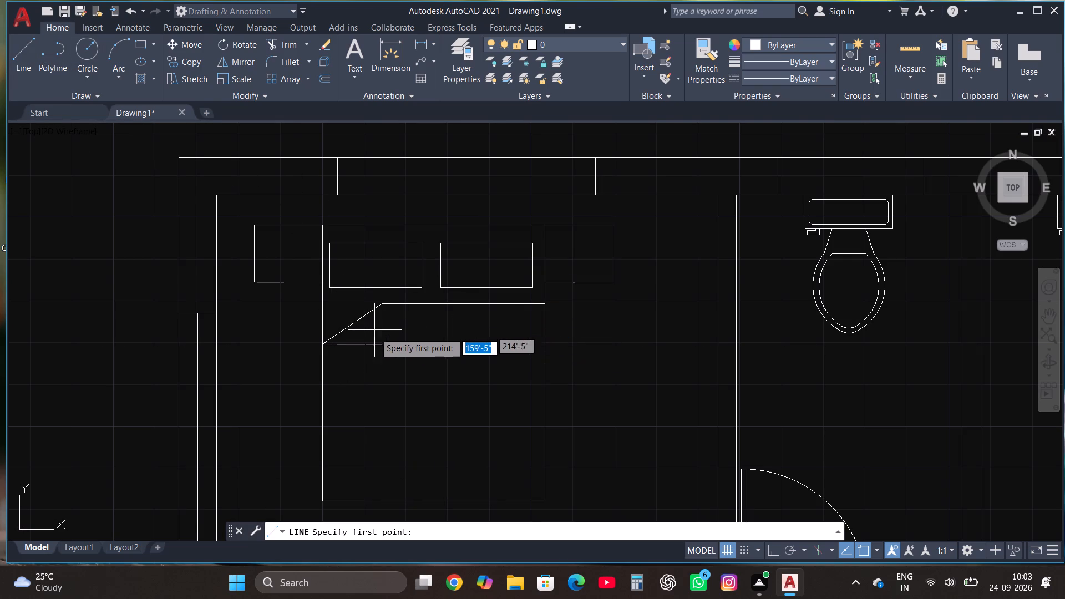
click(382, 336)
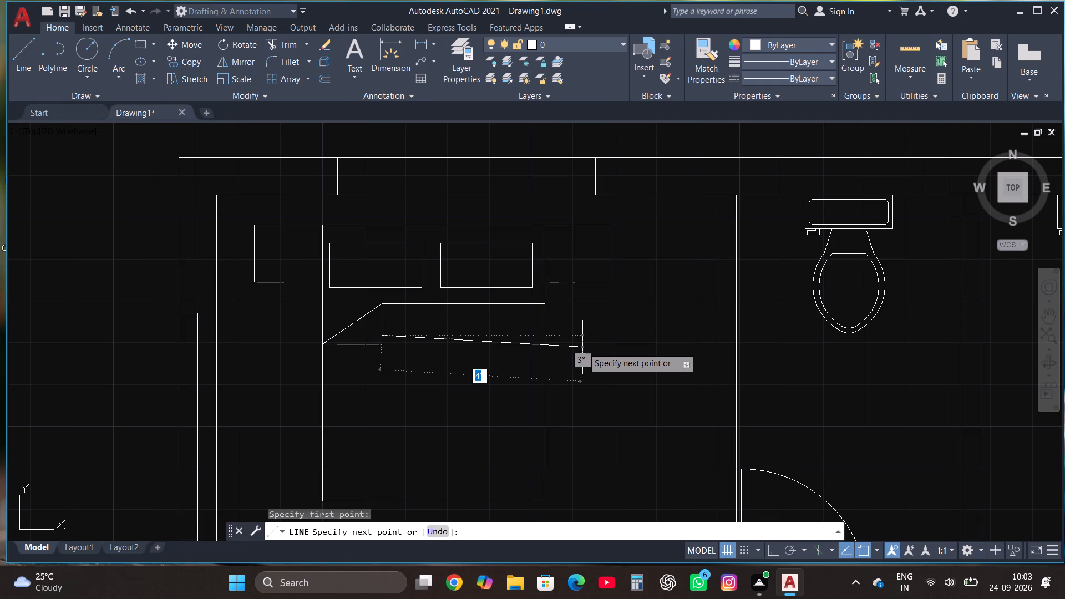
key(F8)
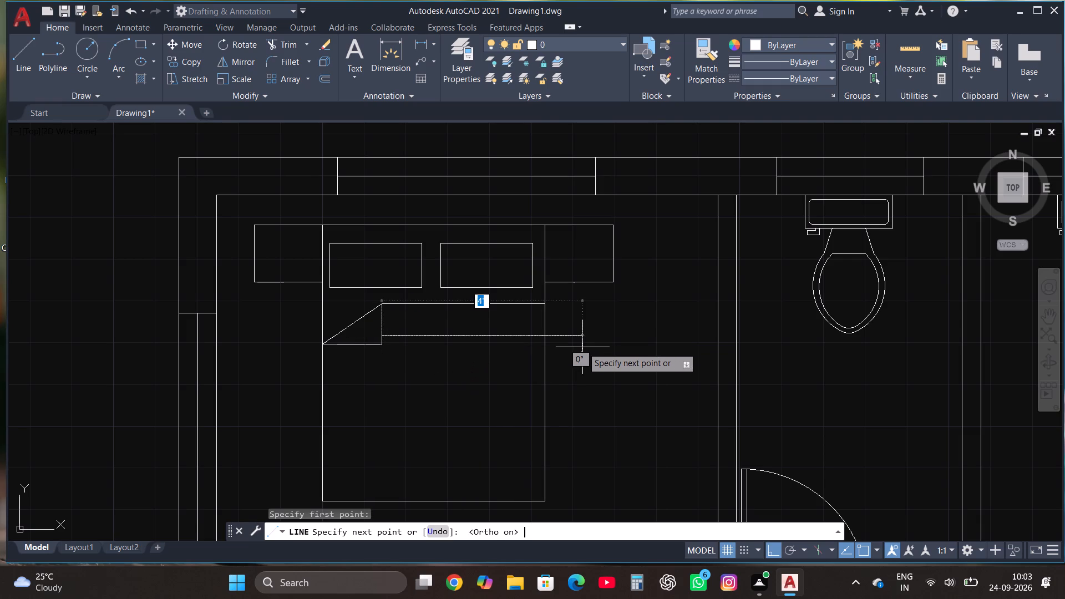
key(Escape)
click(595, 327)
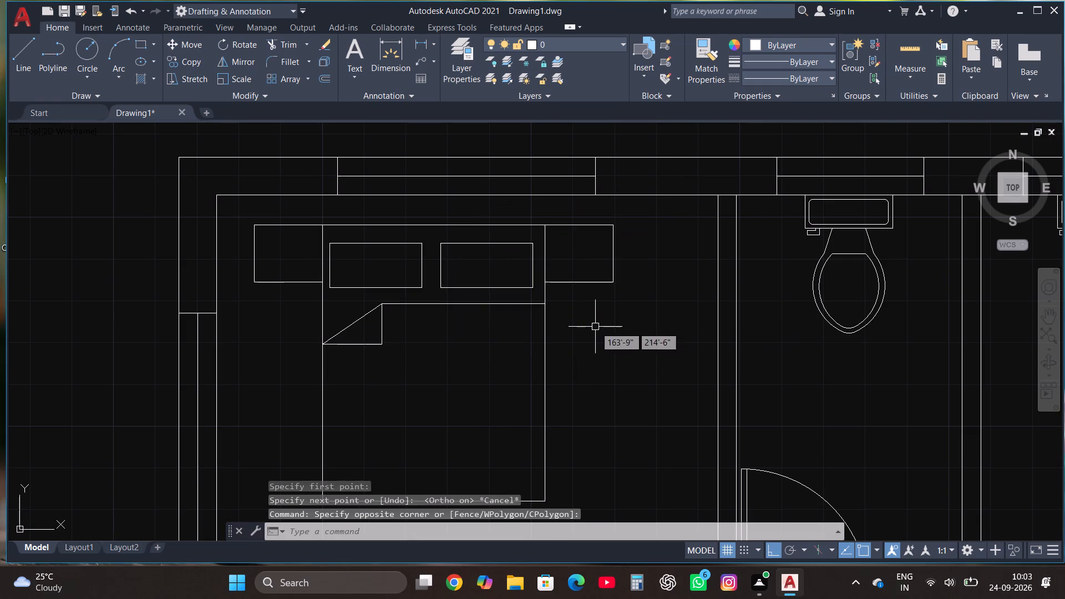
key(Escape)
Draw a horizontal blanket line from the folded corner's east edge past the bed's east side, and trim the overhang outside the bed.
click(20, 54)
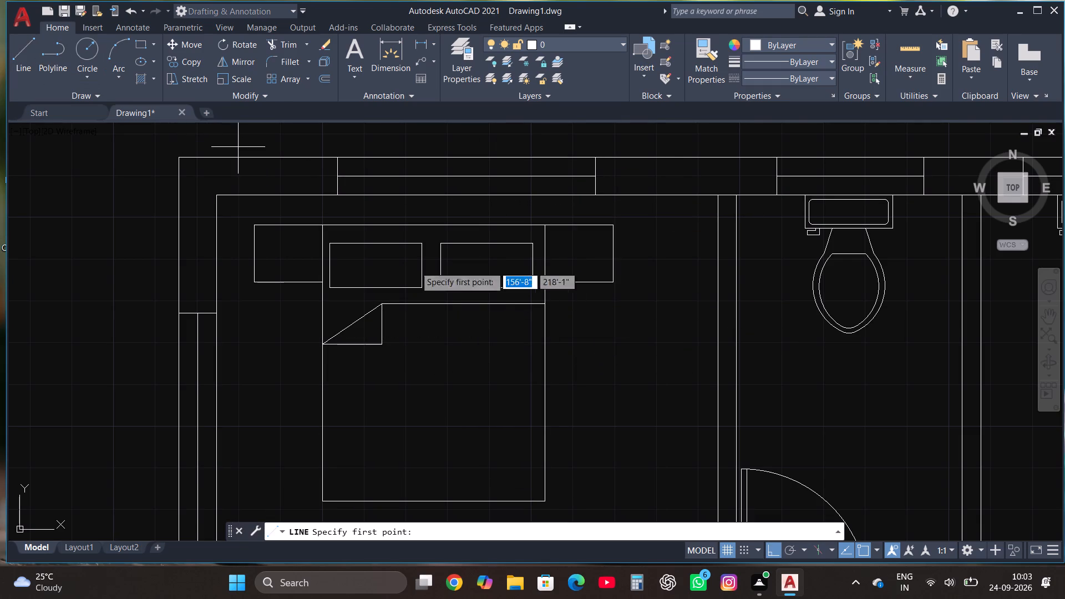
click(381, 334)
click(581, 329)
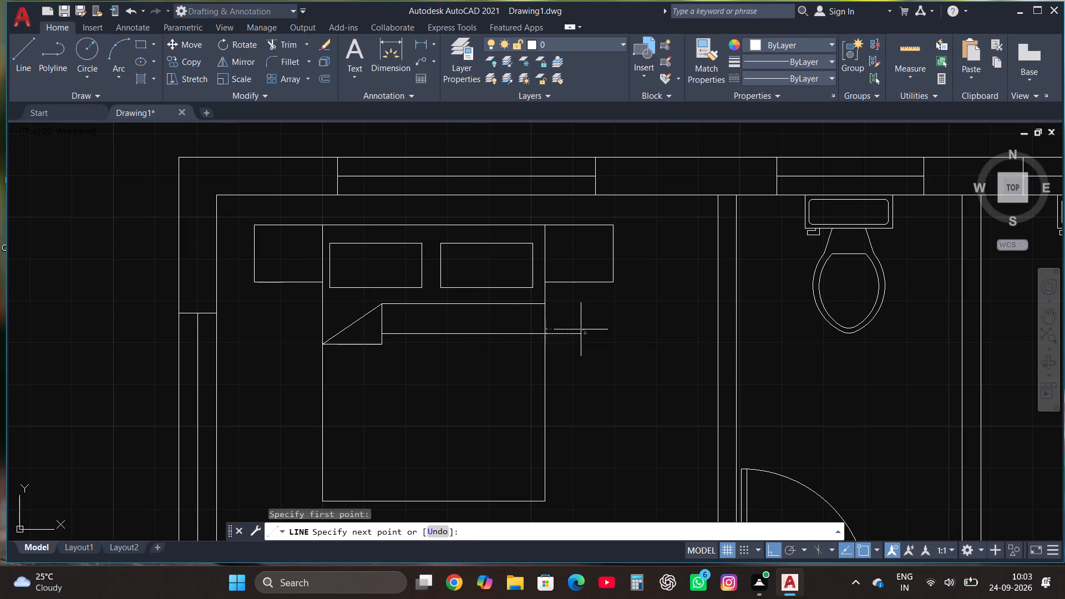
key(Escape)
click(281, 46)
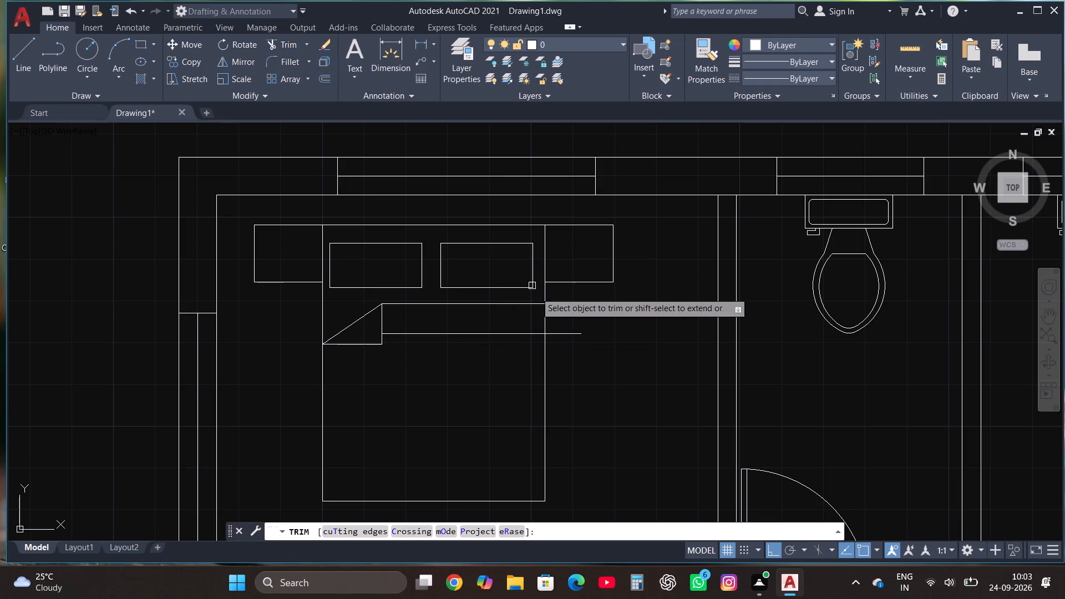
drag(571, 327, 580, 367)
click(580, 367)
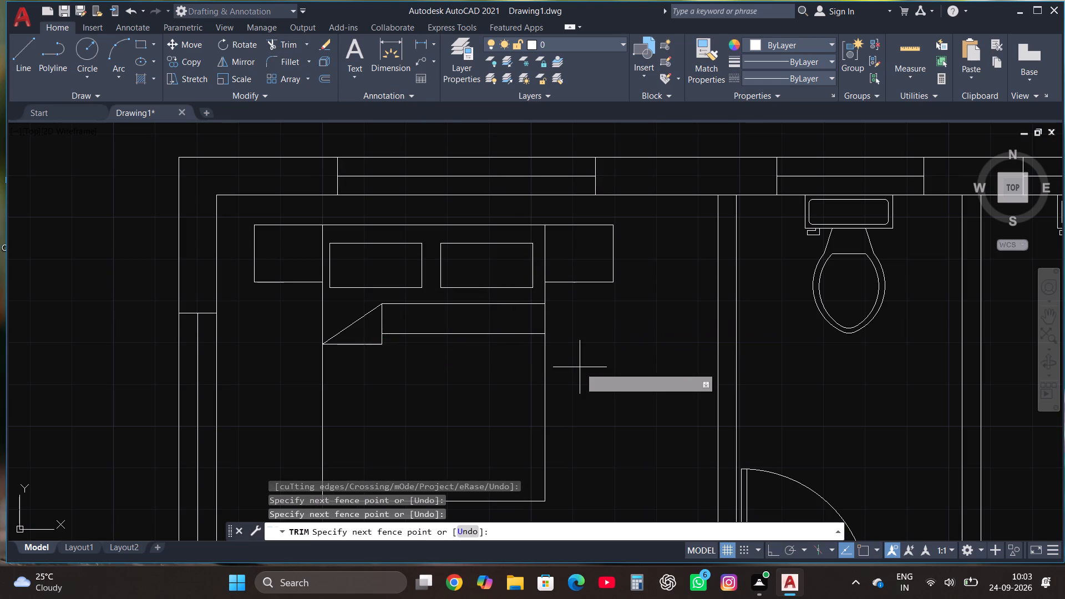
key(Escape)
Draw a small square on the southern half of the bed, slightly east of its middle.
scroll(506, 283, down, 1)
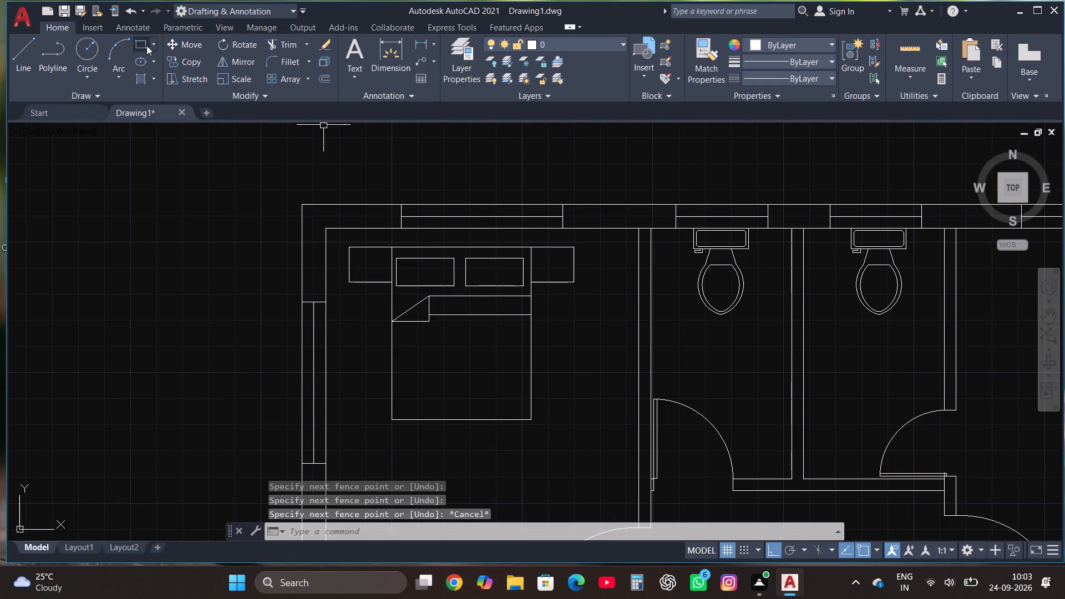
click(146, 45)
scroll(512, 410, up, 2)
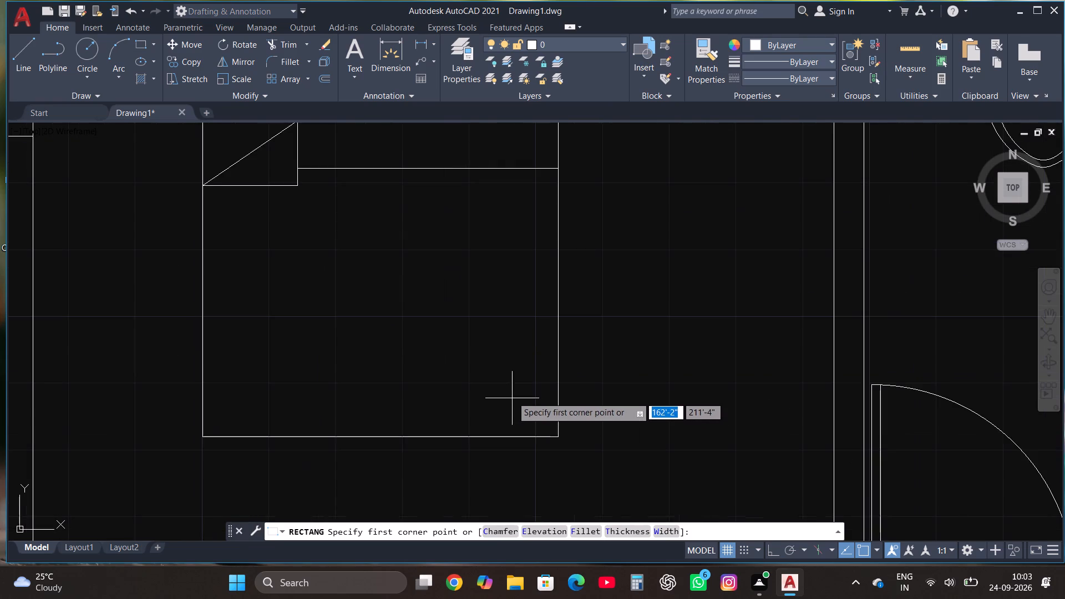
scroll(511, 394, down, 1)
click(479, 382)
click(451, 353)
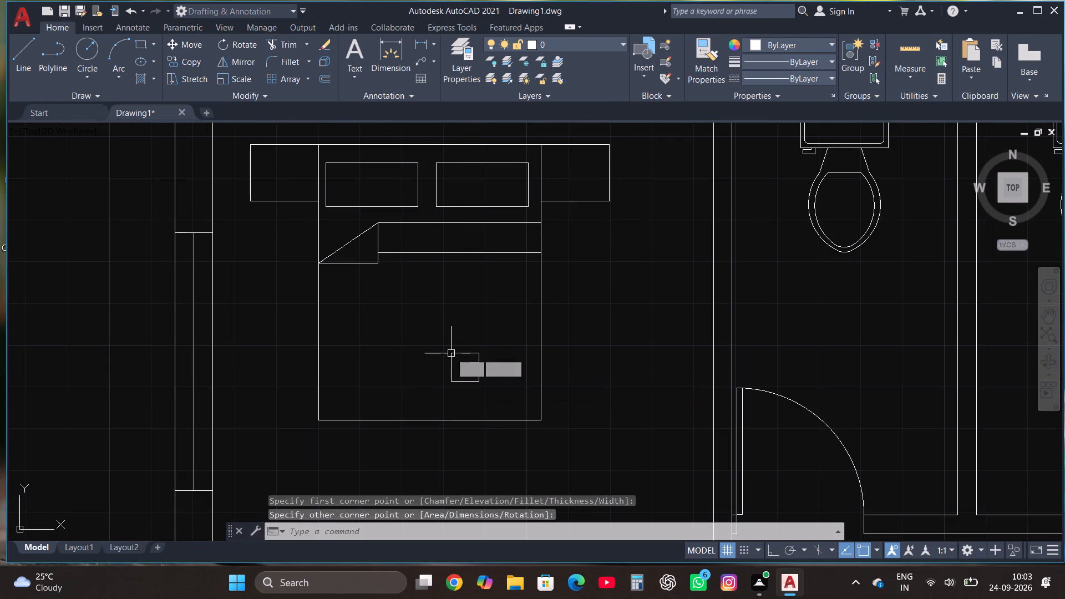
Rotate the small square about its centre to a slight freehand tilt with Ortho off.
click(451, 353)
click(460, 353)
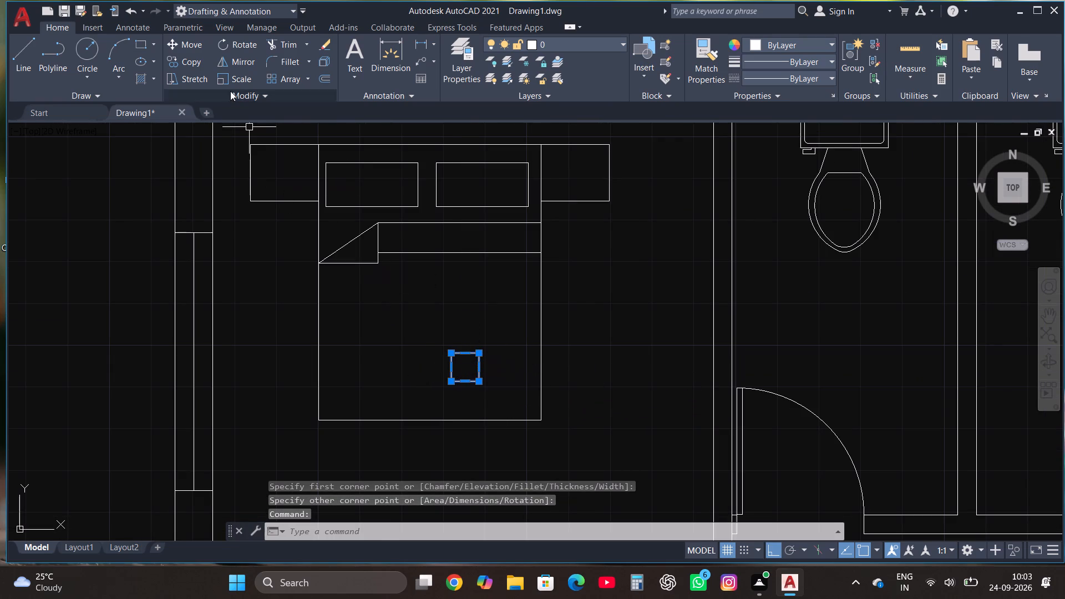
click(237, 46)
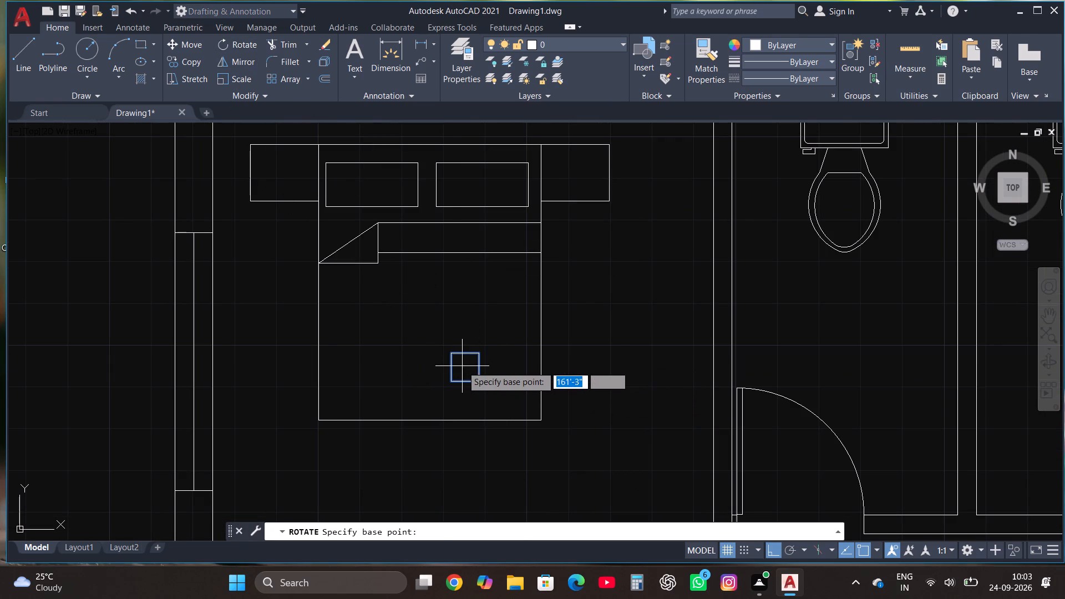
click(462, 366)
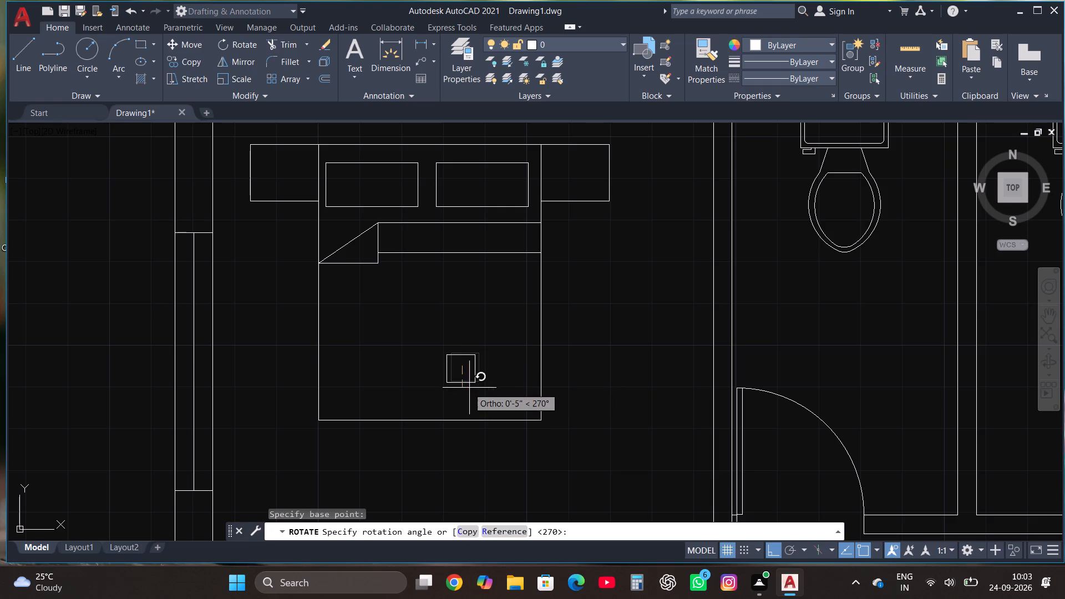
key(F8)
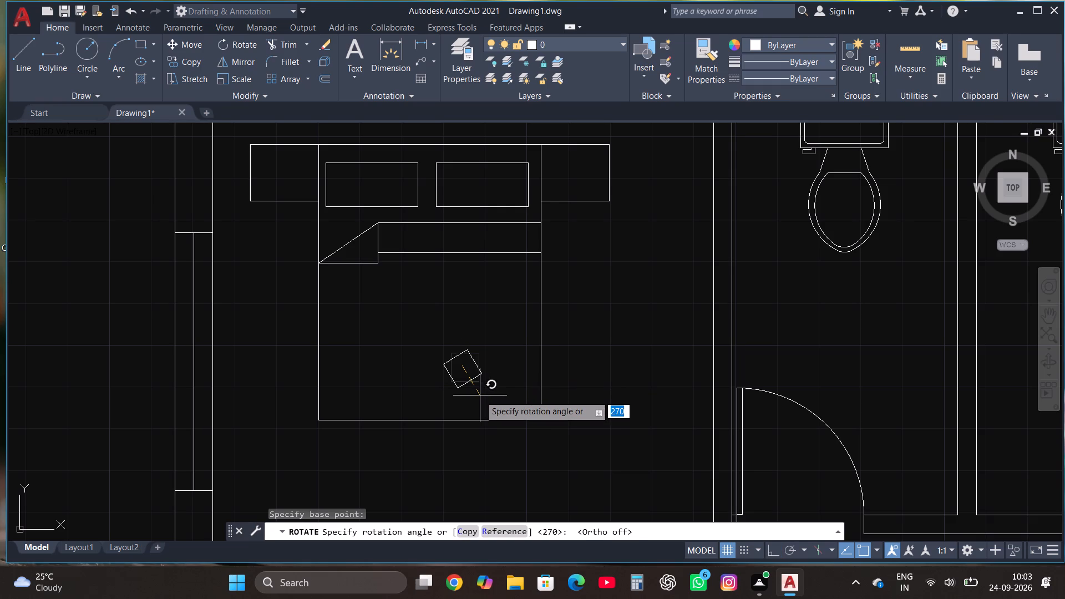
click(452, 398)
click(454, 379)
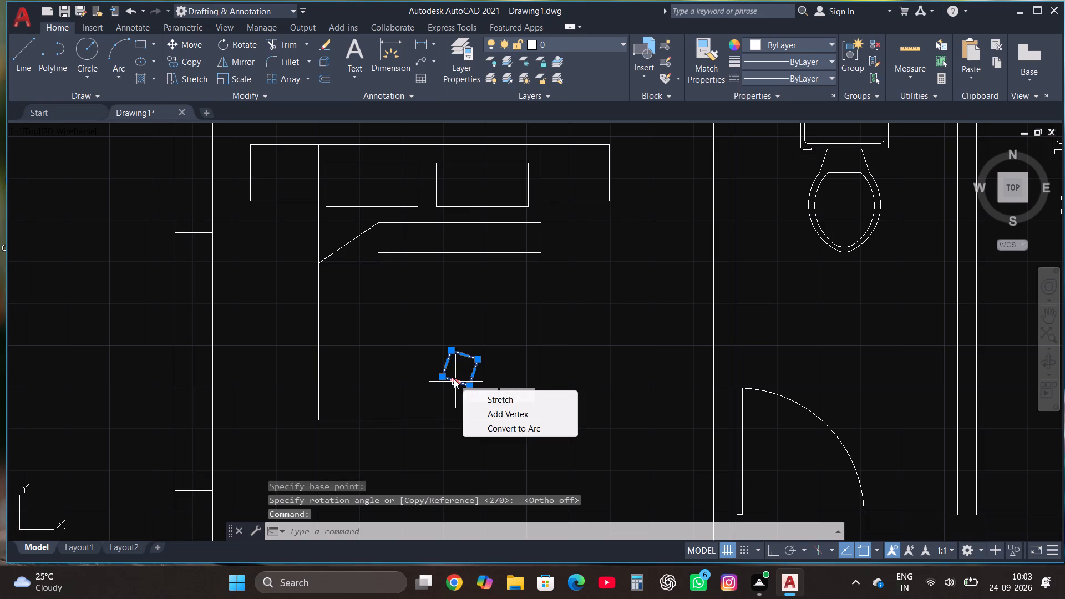
scroll(483, 362, up, 1)
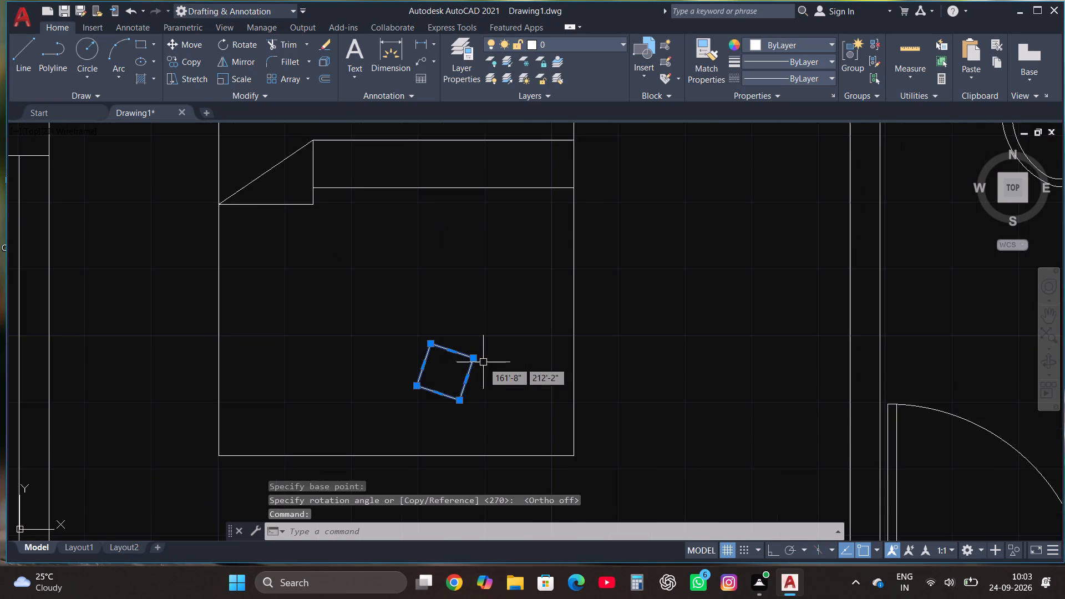
key(Escape)
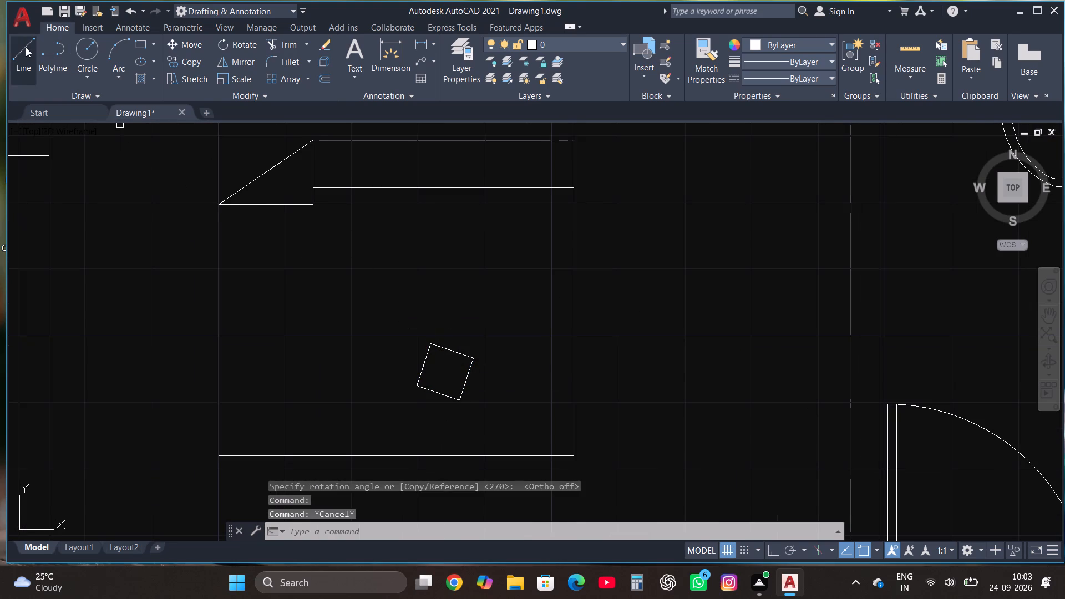
Draw both diagonals across the tilted square, from corner to opposite corner.
click(26, 47)
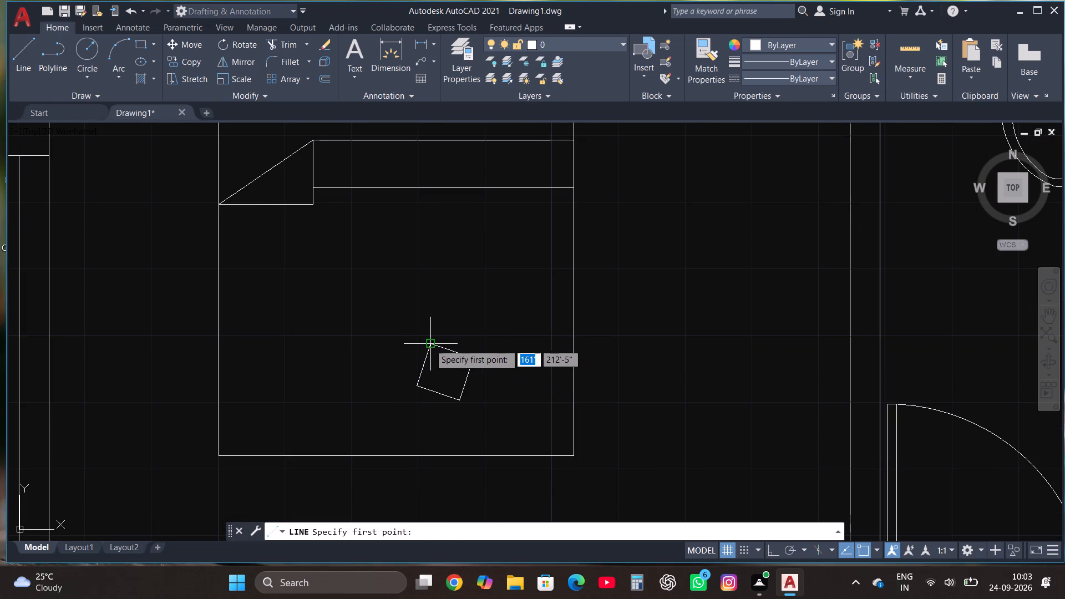
click(429, 344)
click(458, 402)
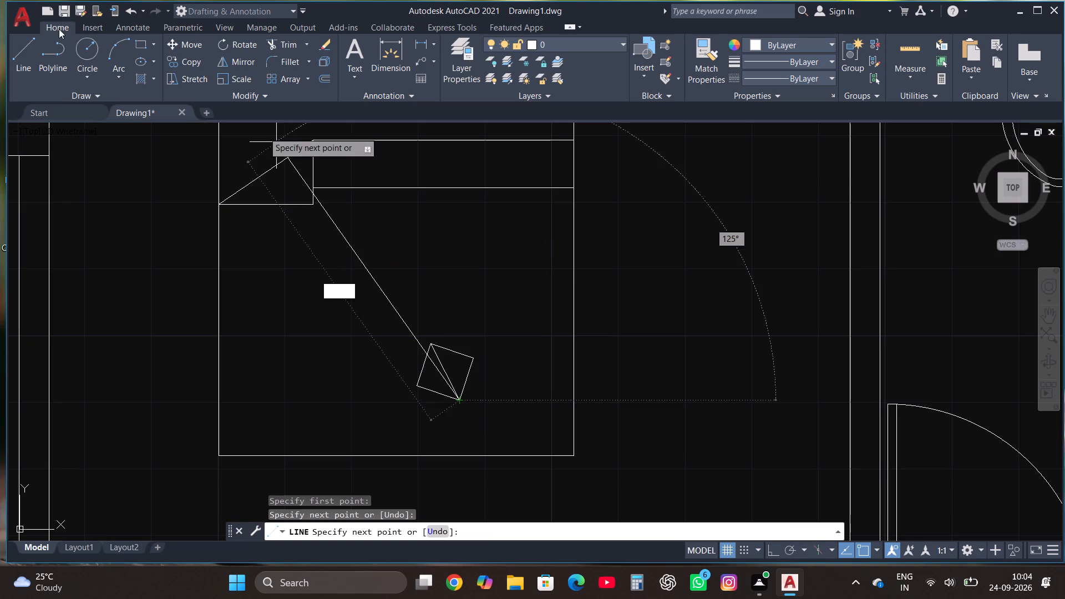
click(26, 37)
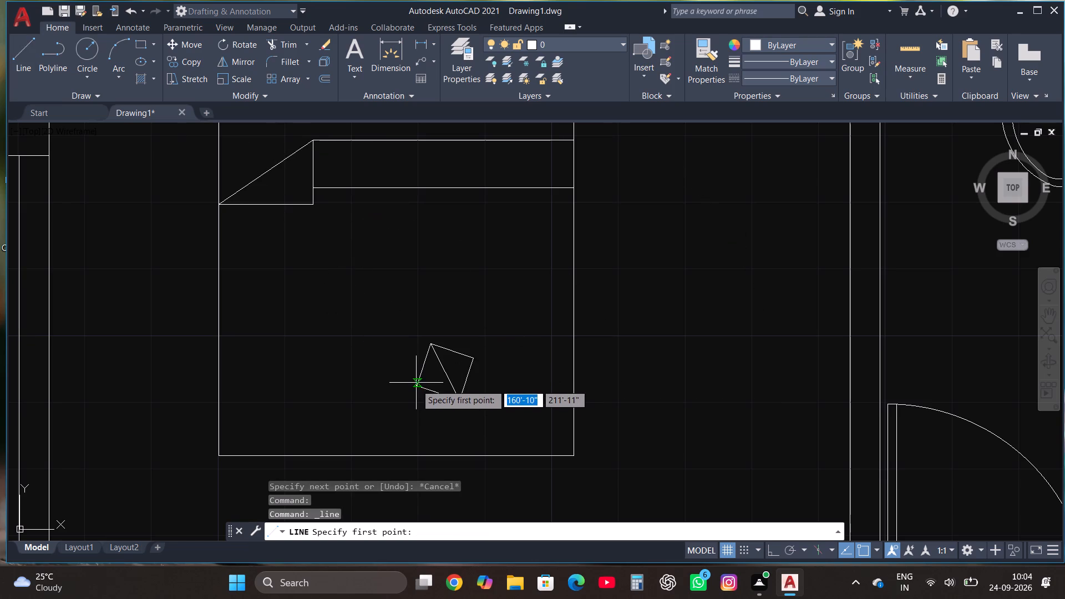
click(416, 388)
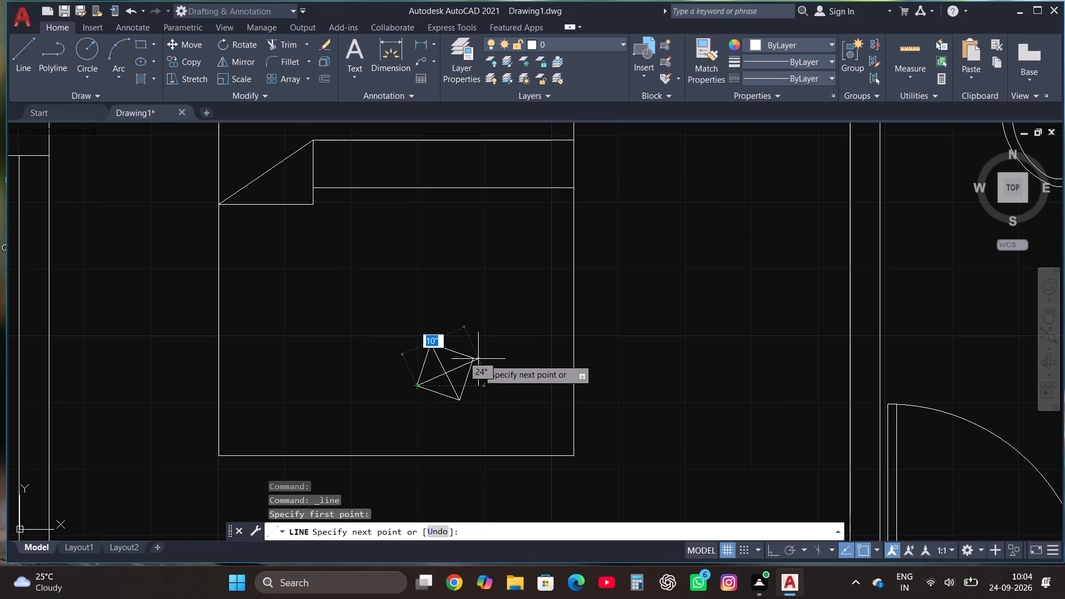
click(475, 358)
key(Escape)
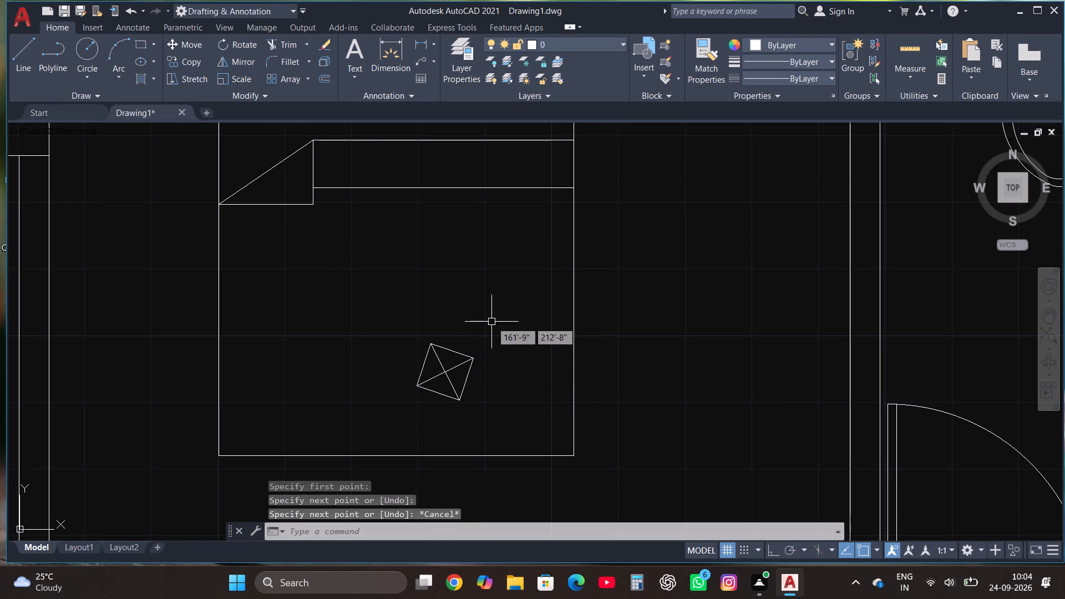
Copy the tilted square with its diagonals about 4" west so that it overlaps the original.
click(387, 403)
click(477, 327)
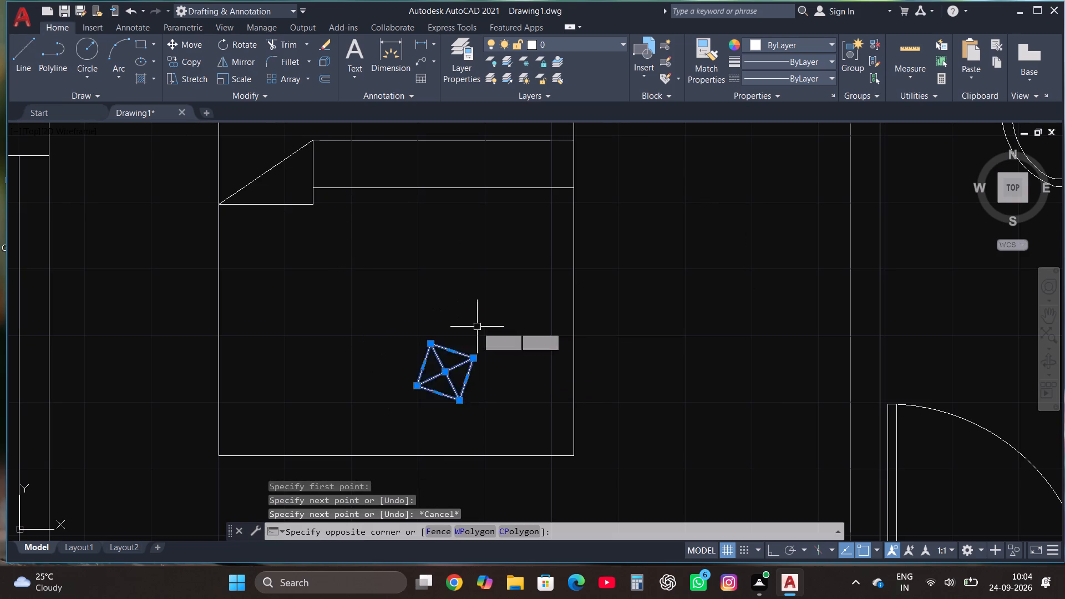
click(192, 66)
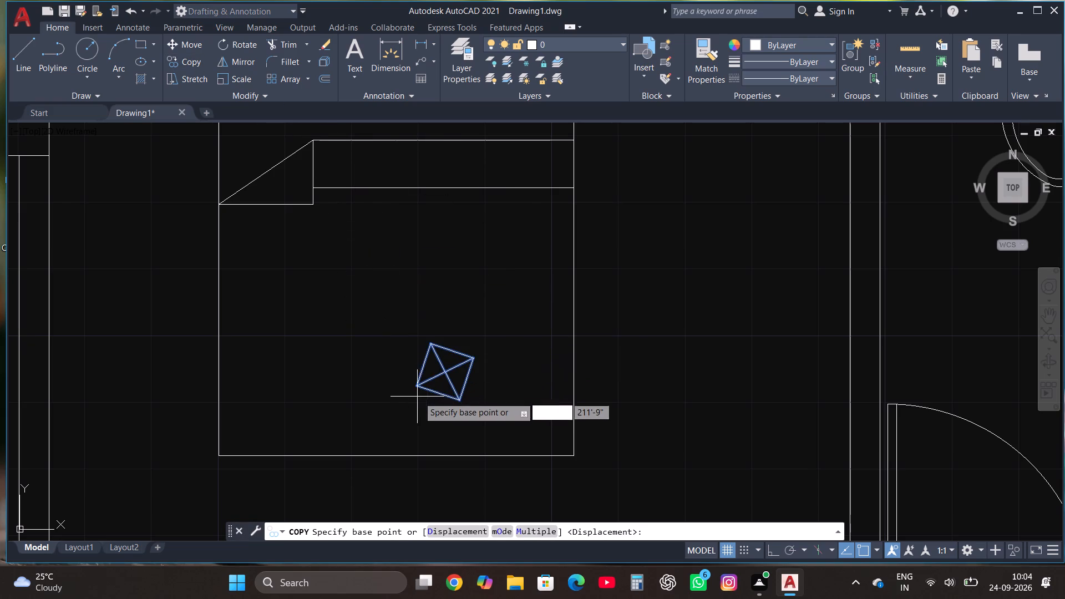
click(439, 393)
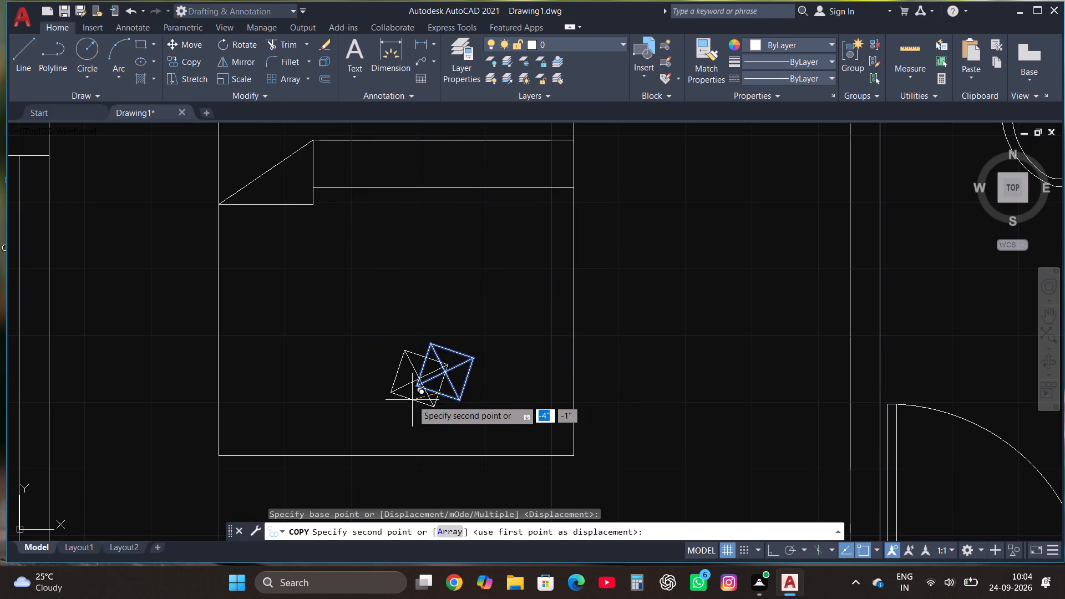
click(412, 394)
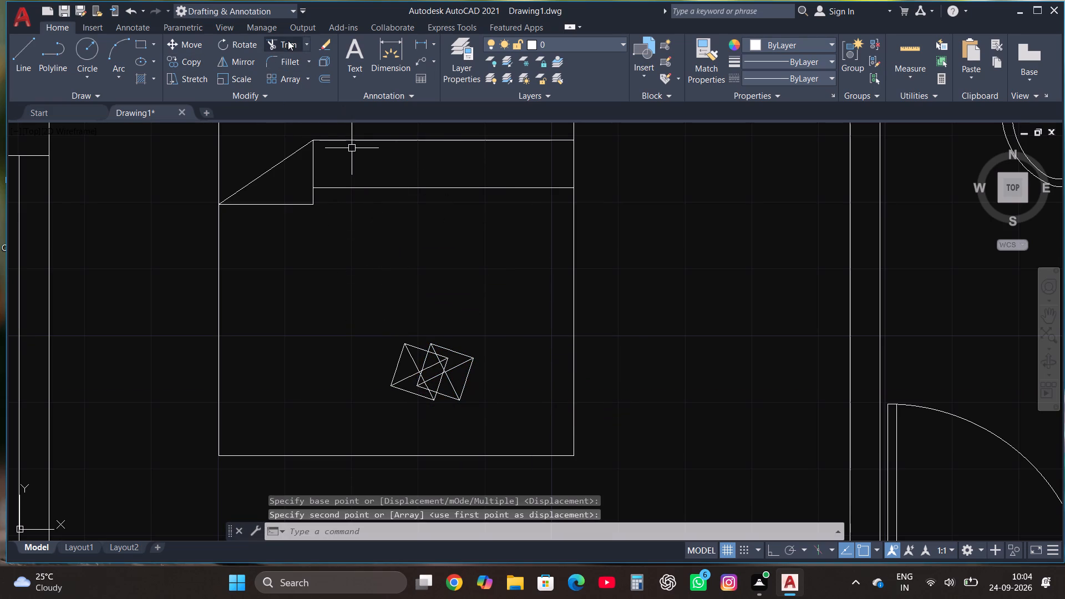
Trim away the parts of the western tilted square and its diagonals that lie inside the eastern tilted square.
click(288, 40)
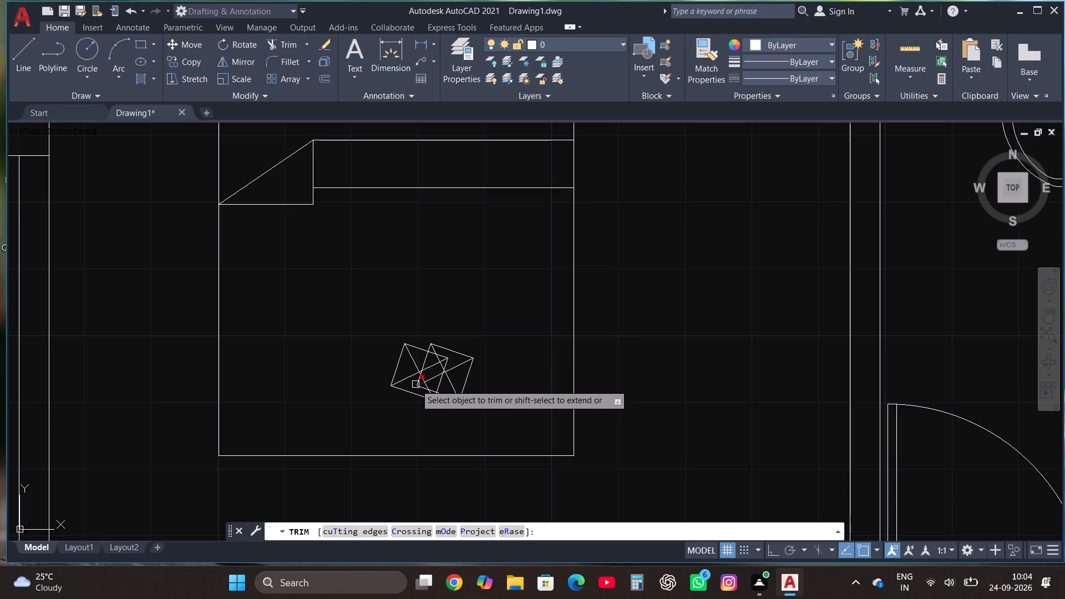
scroll(415, 384, up, 1)
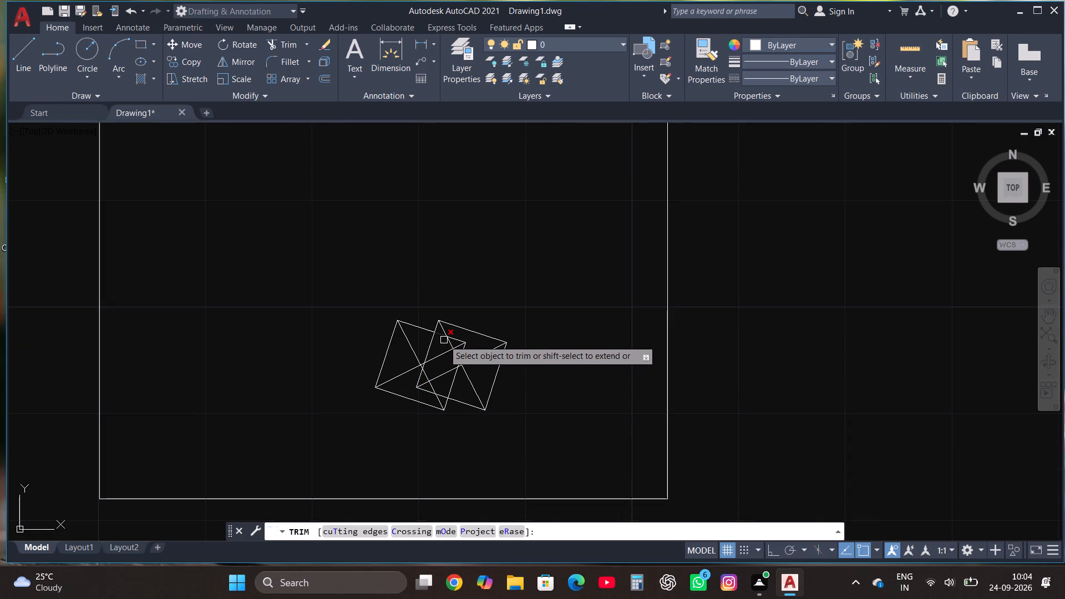
click(444, 340)
click(440, 361)
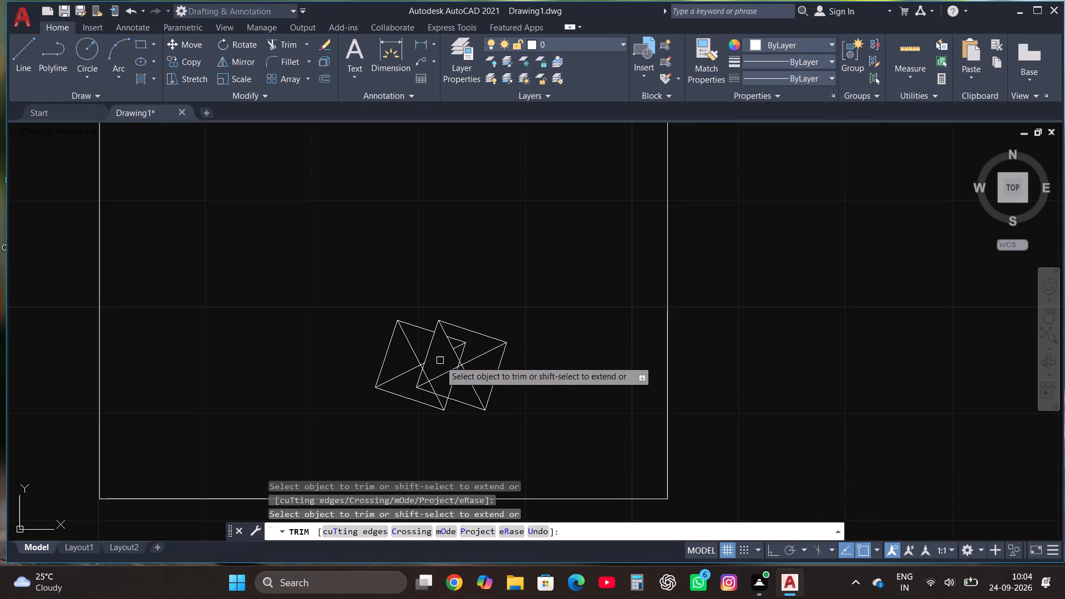
click(455, 340)
click(461, 346)
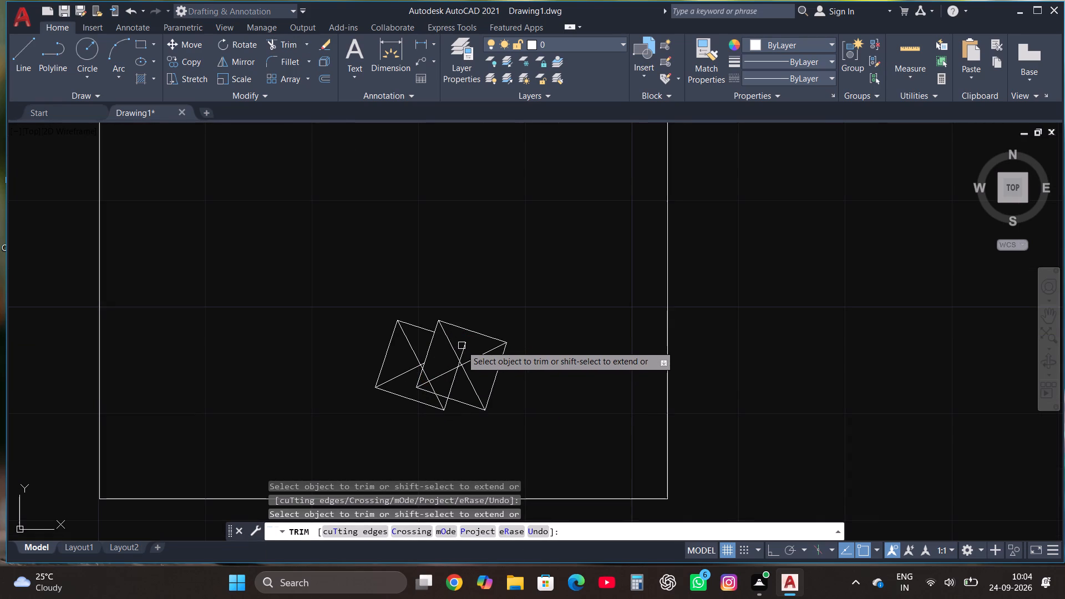
click(465, 347)
click(451, 388)
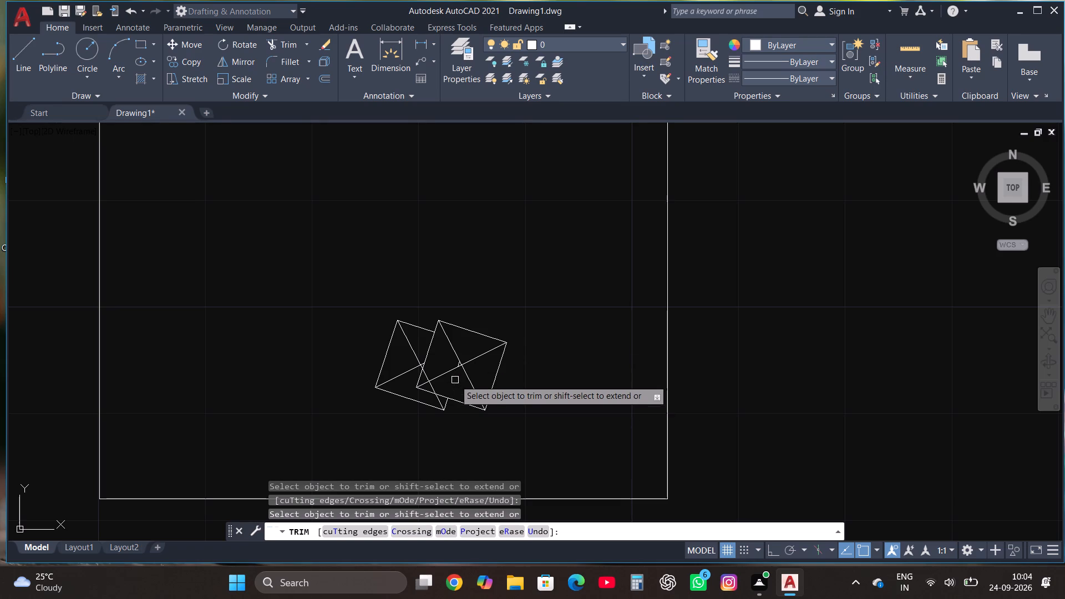
scroll(455, 357, up, 4)
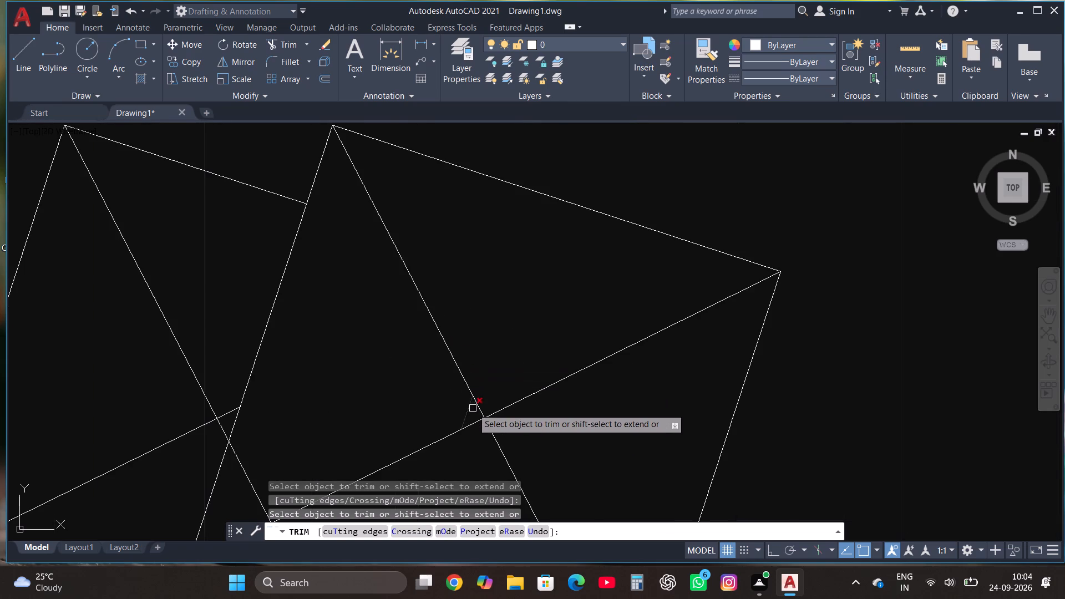
click(473, 408)
scroll(491, 286, down, 4)
key(Escape)
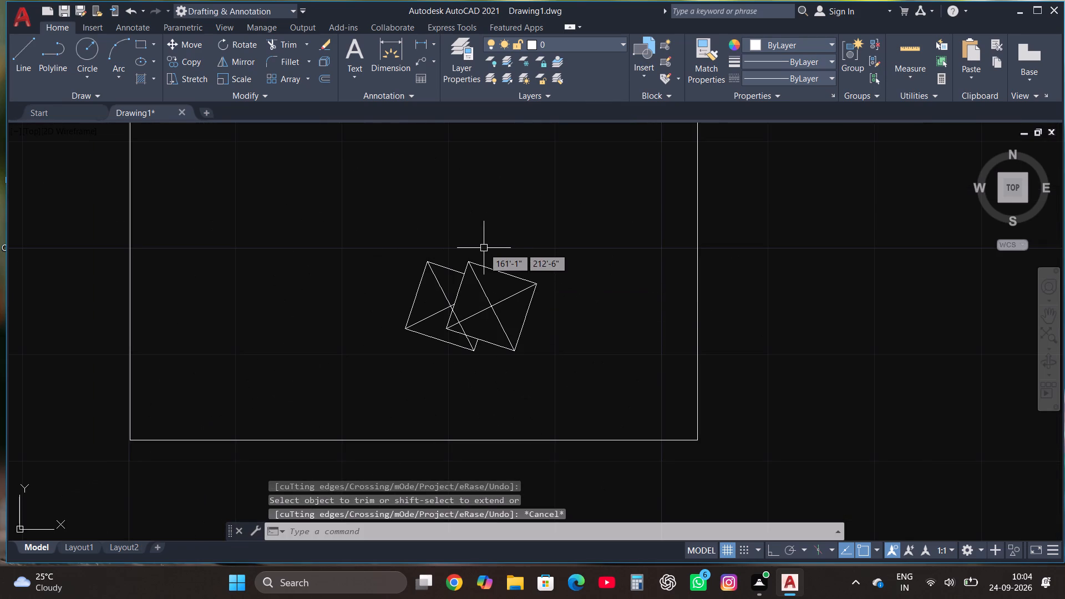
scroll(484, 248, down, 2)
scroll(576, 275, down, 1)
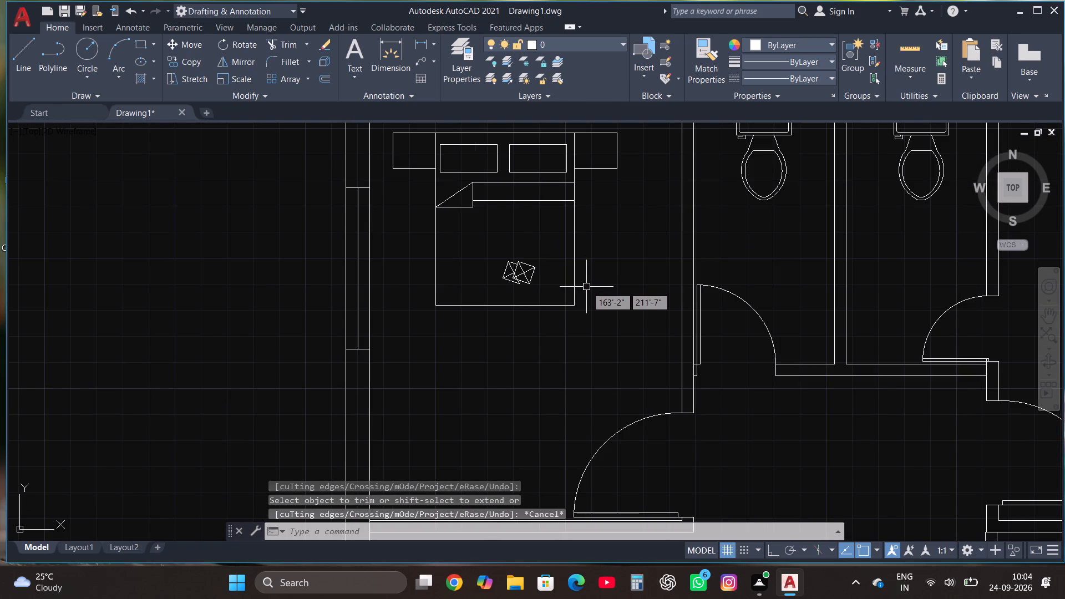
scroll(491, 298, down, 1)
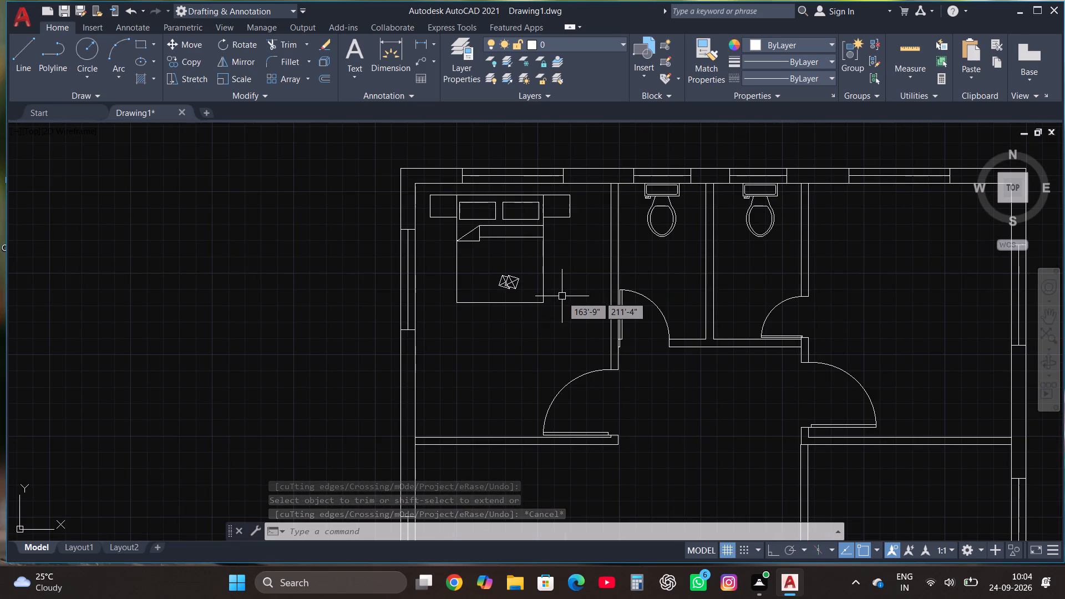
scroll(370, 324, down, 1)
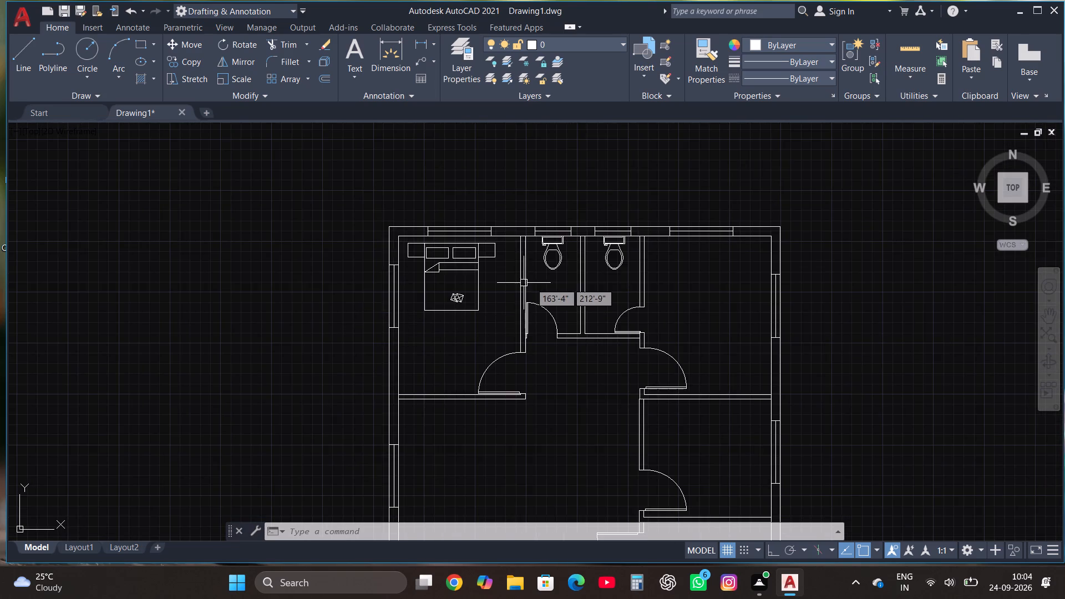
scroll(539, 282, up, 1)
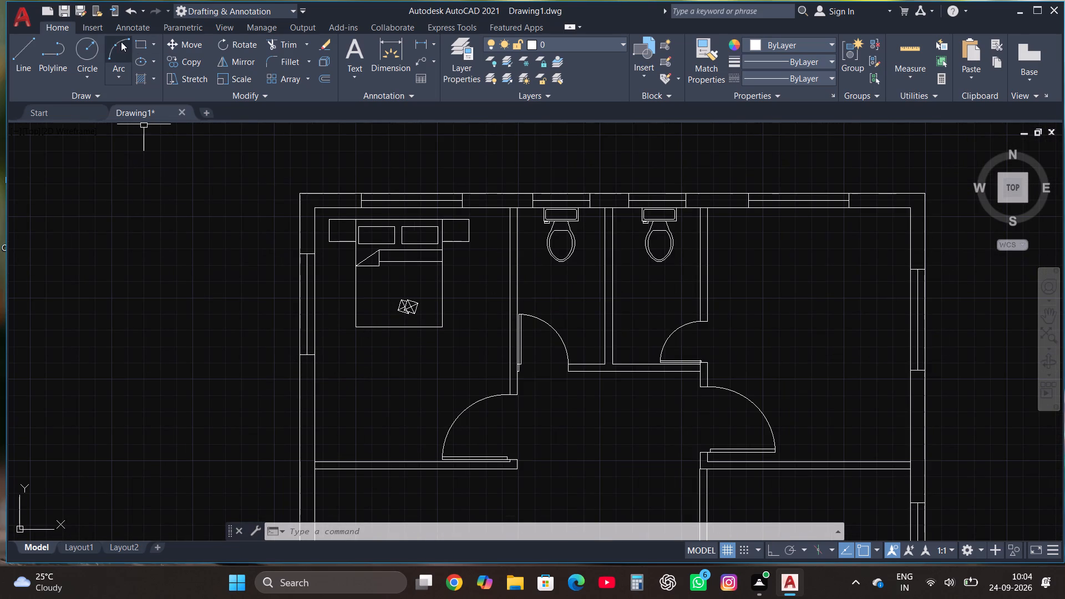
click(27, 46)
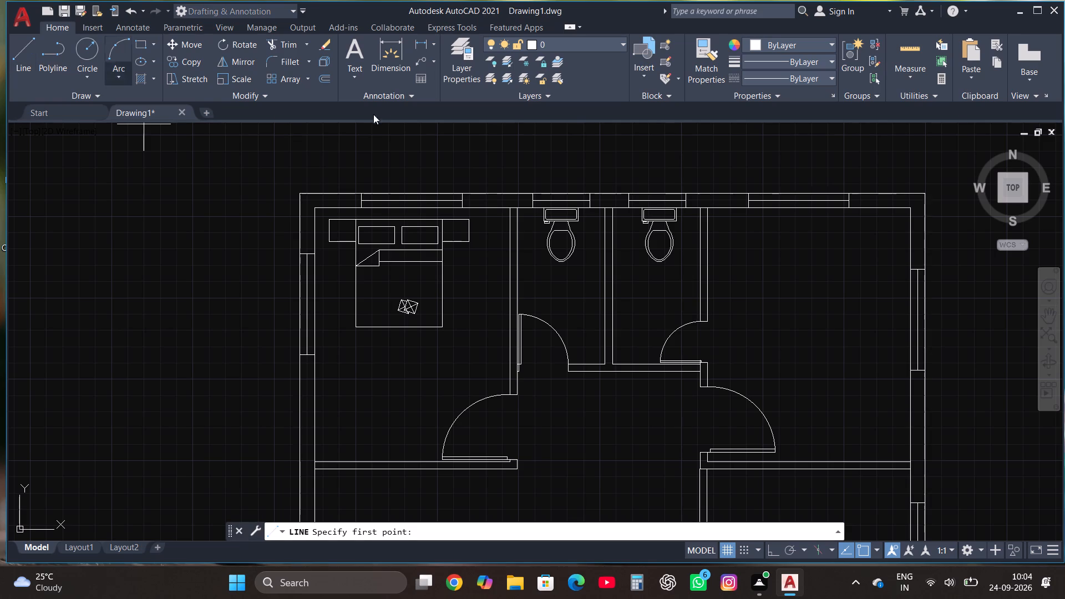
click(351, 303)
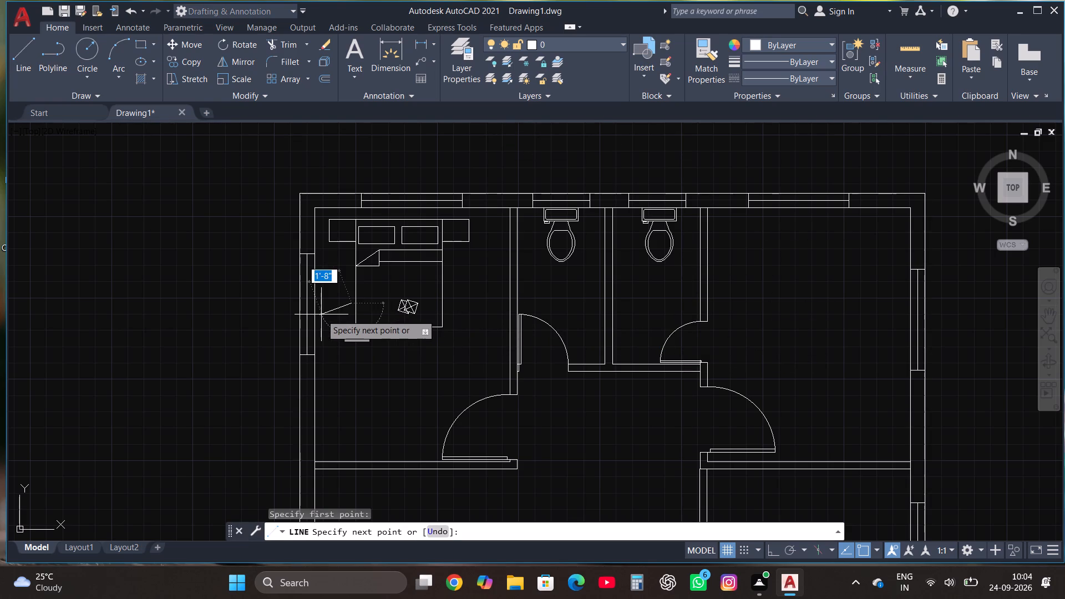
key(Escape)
With Ortho on, draw a rug outline from the bed's west edge: 1' west, about 3'-2" south, and east past the bed's foot.
click(32, 51)
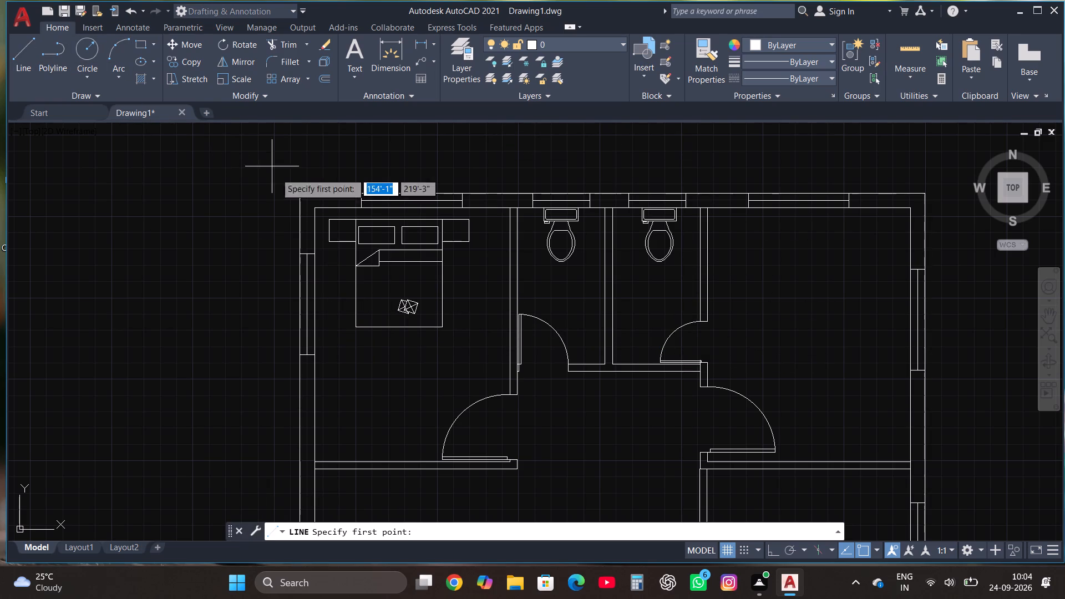
click(353, 304)
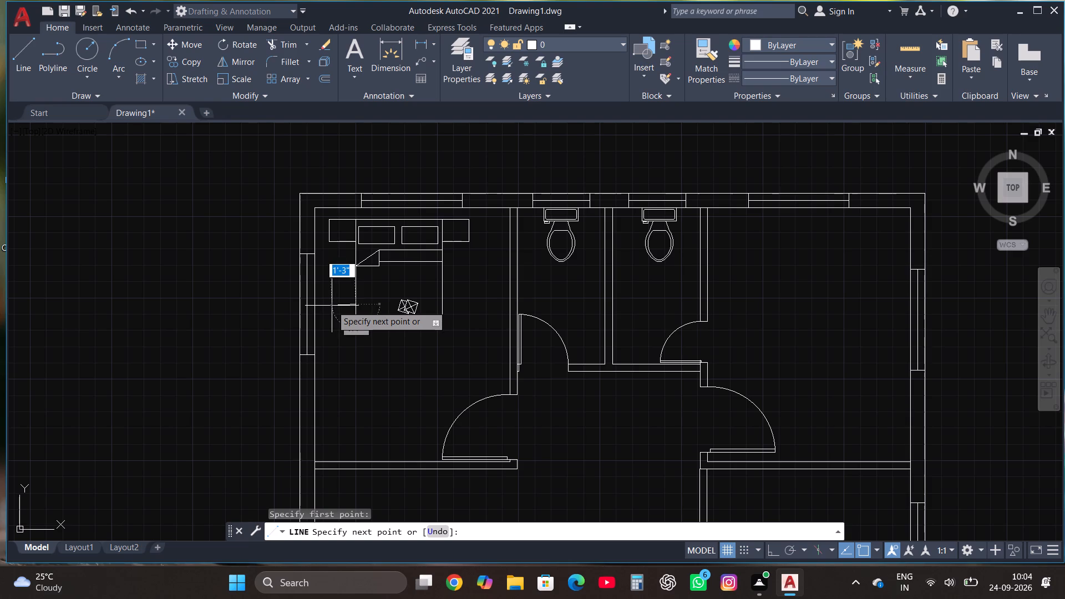
key(F8)
text(1')
key(Return)
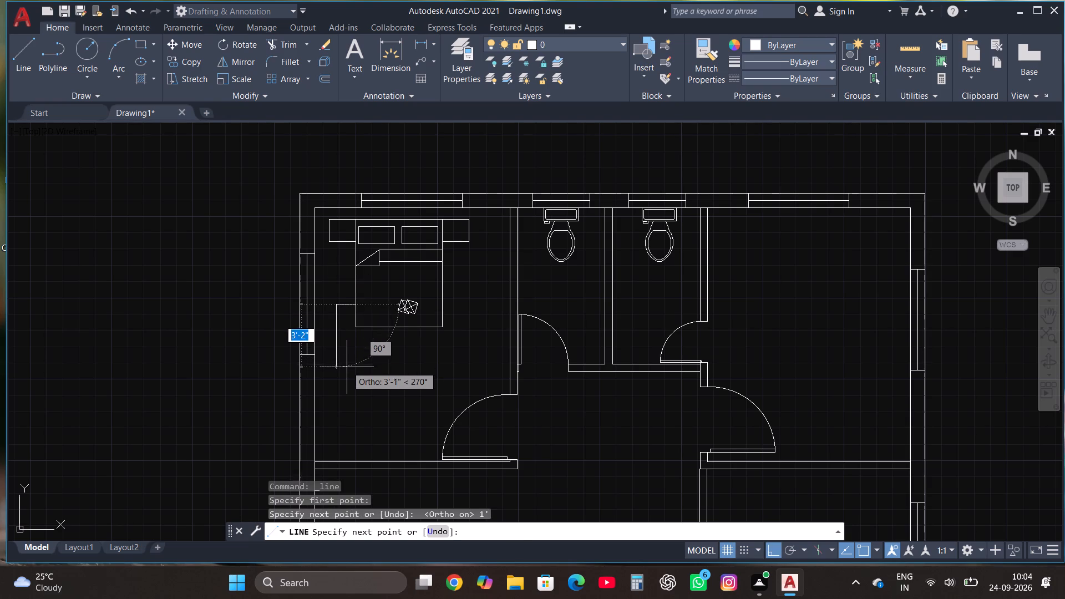
click(347, 368)
click(453, 363)
key(Escape)
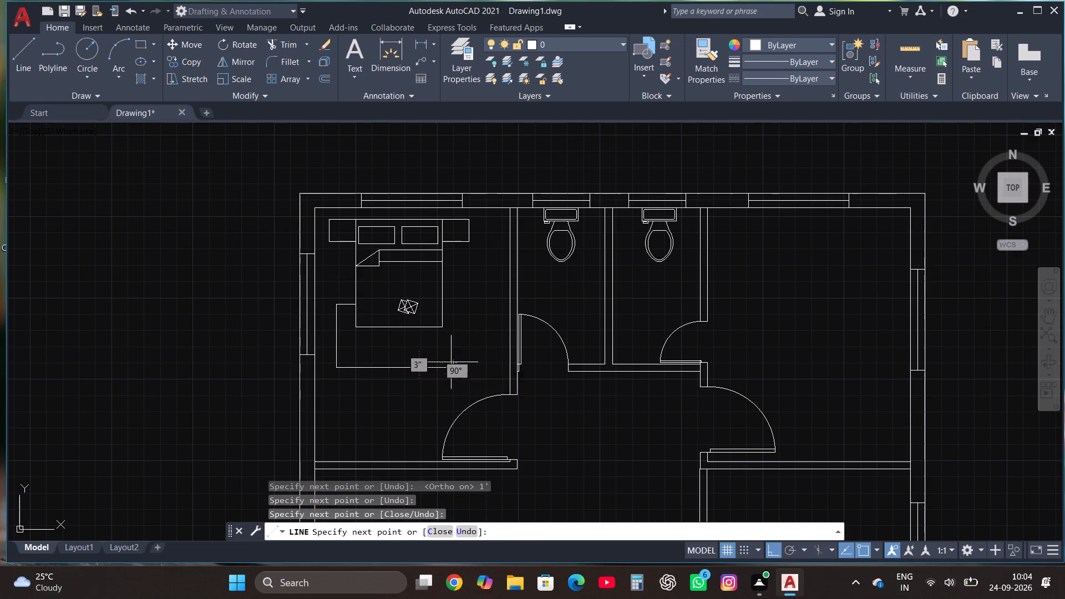
Draw the rug's eastern outline from the bed's east edge: 1' east, with a short line south.
click(25, 50)
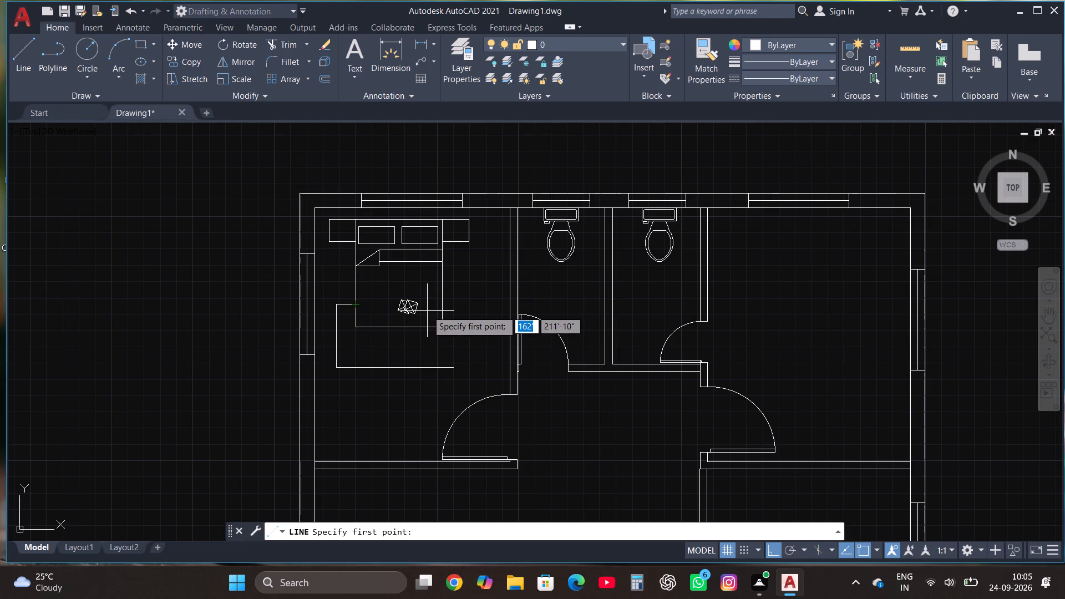
click(445, 303)
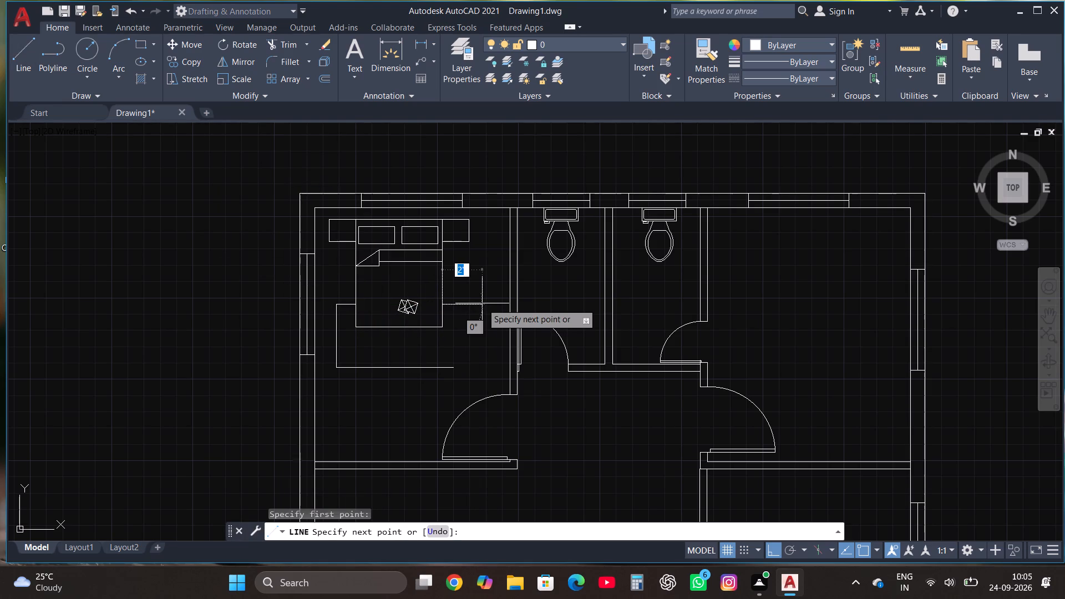
text(1')
key(Return)
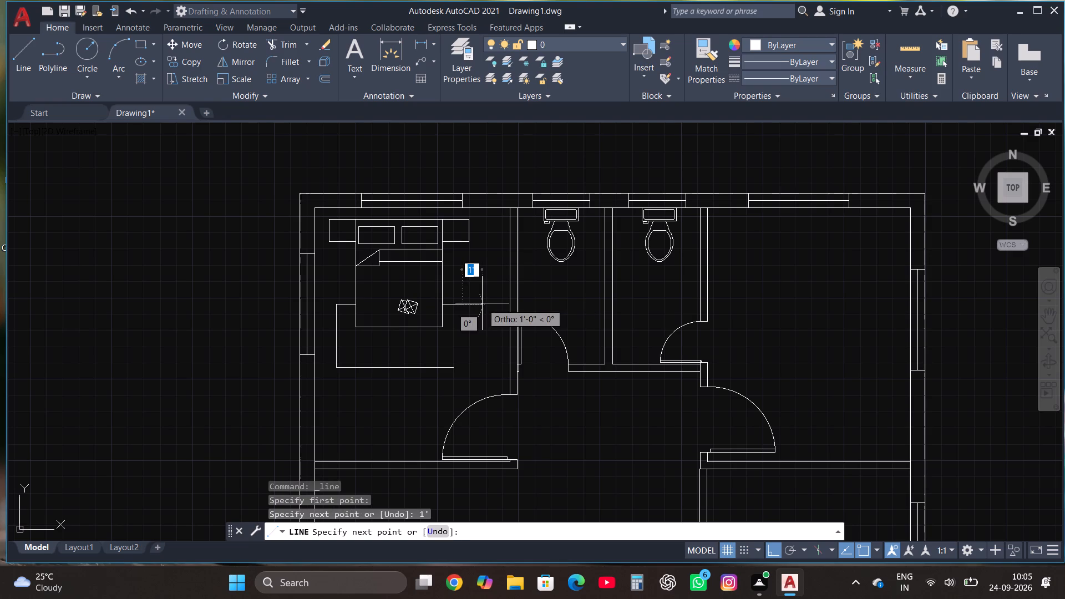
click(434, 347)
key(Escape)
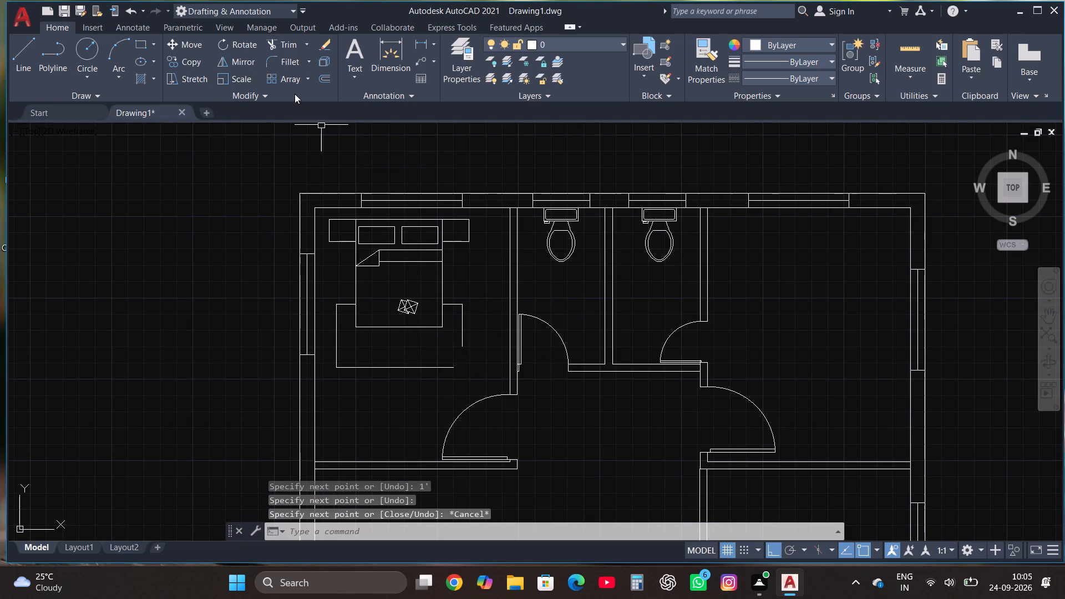
Fillet the rug's southern and eastern lines into a closed square corner.
click(288, 56)
click(435, 366)
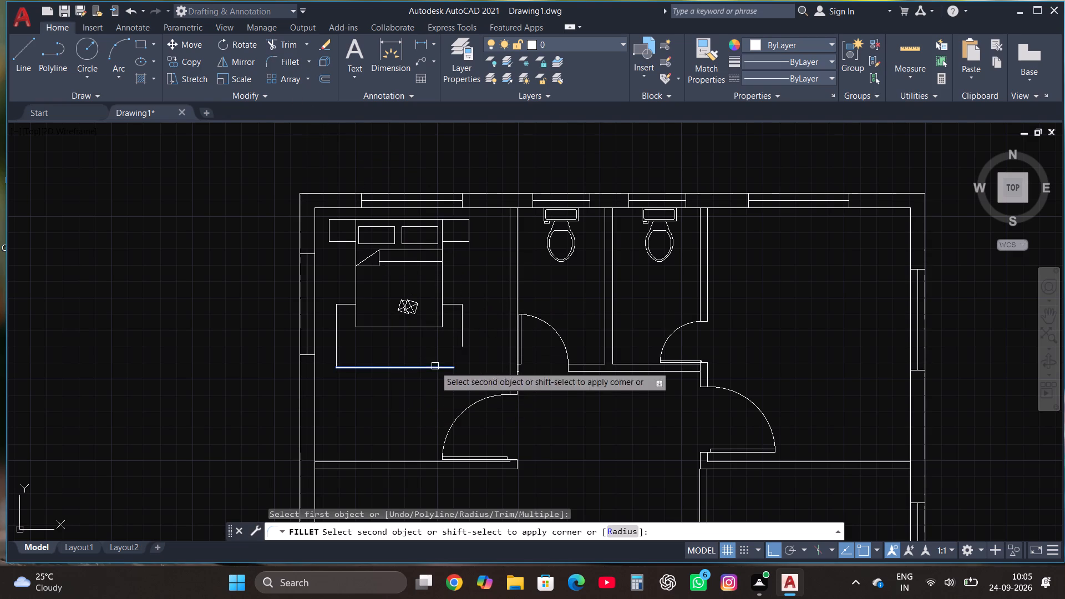
click(467, 341)
click(466, 336)
click(460, 331)
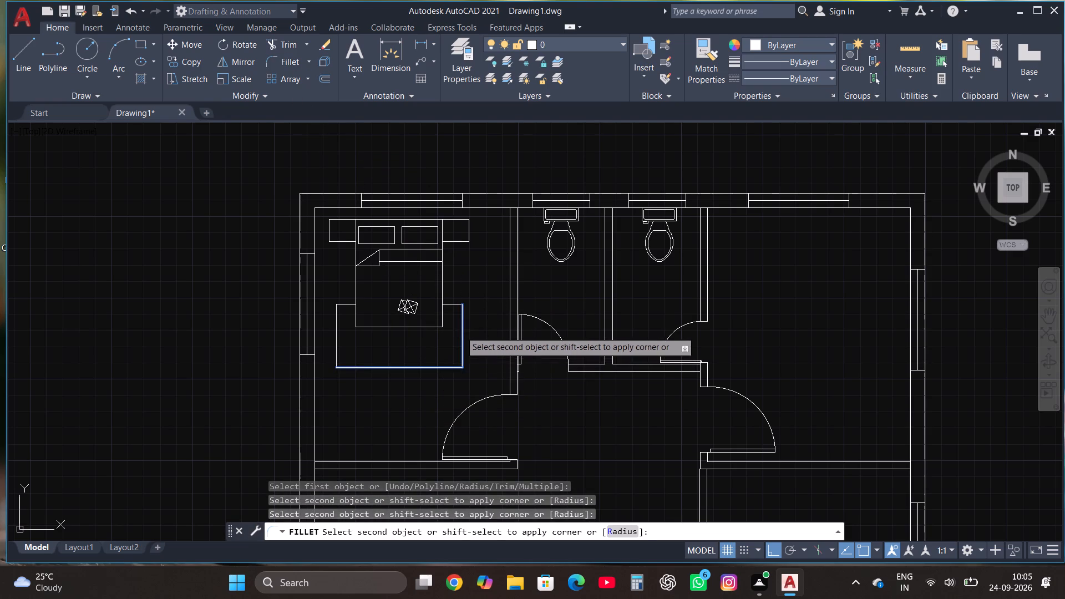
Draw a small lamp circle near the centre of the nightstand west of the bed.
scroll(379, 260, down, 1)
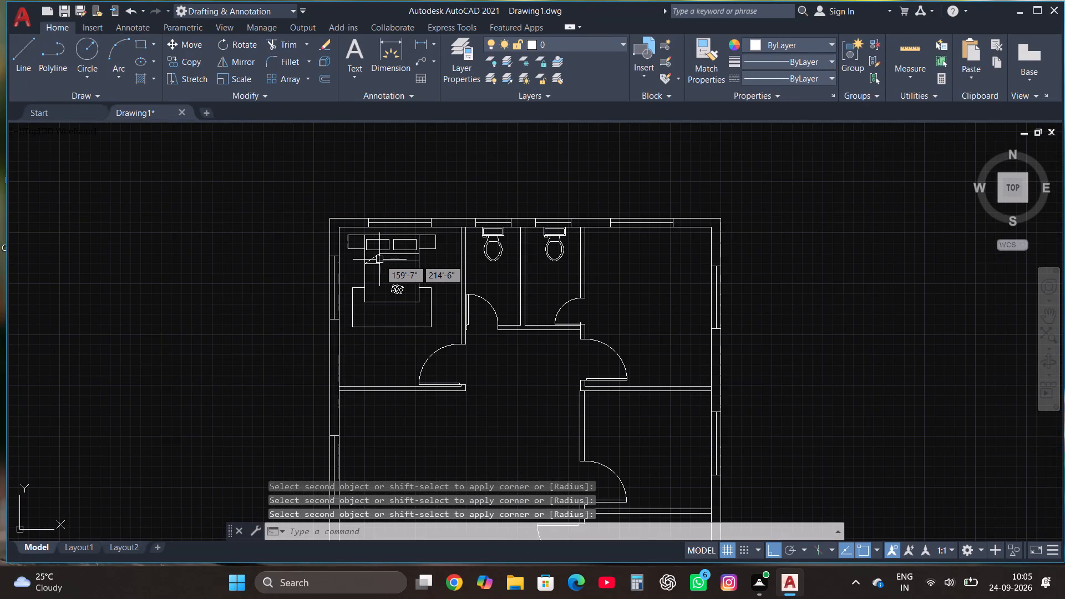
scroll(389, 242, up, 1)
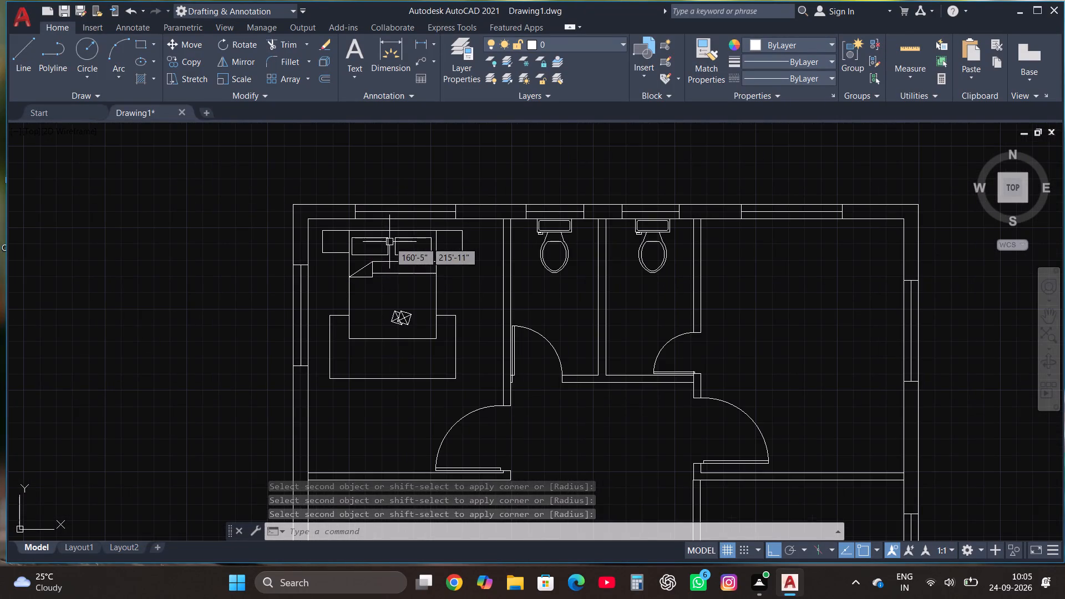
scroll(364, 233, up, 1)
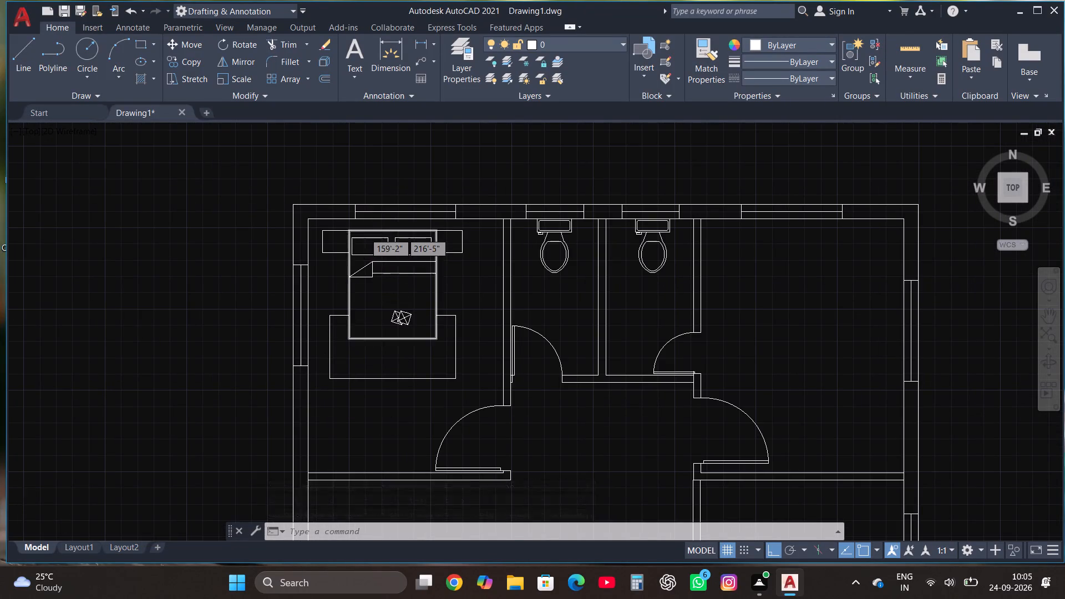
scroll(364, 233, up, 1)
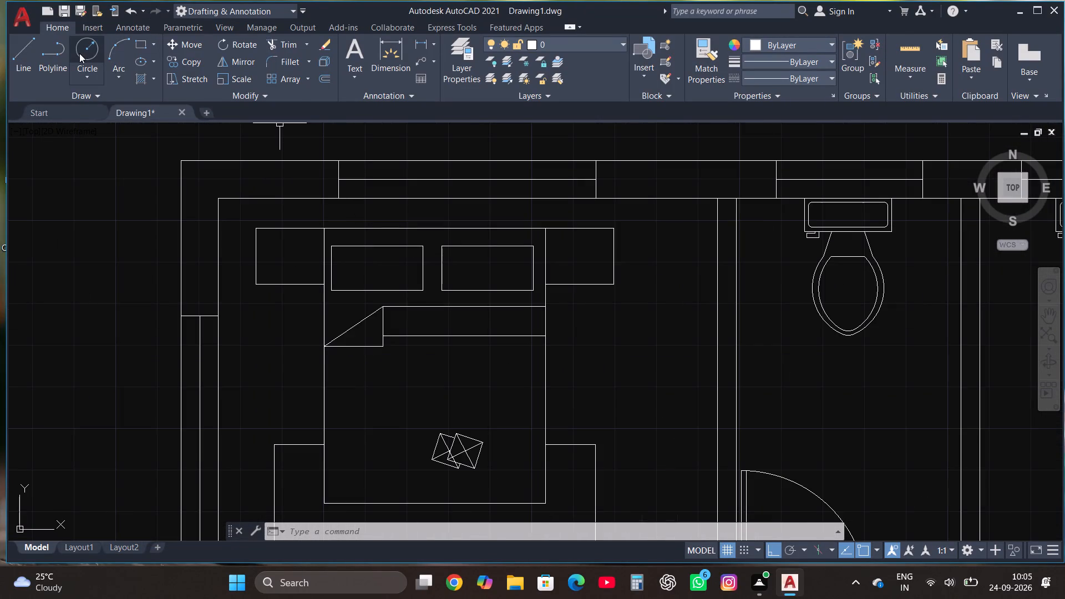
click(90, 44)
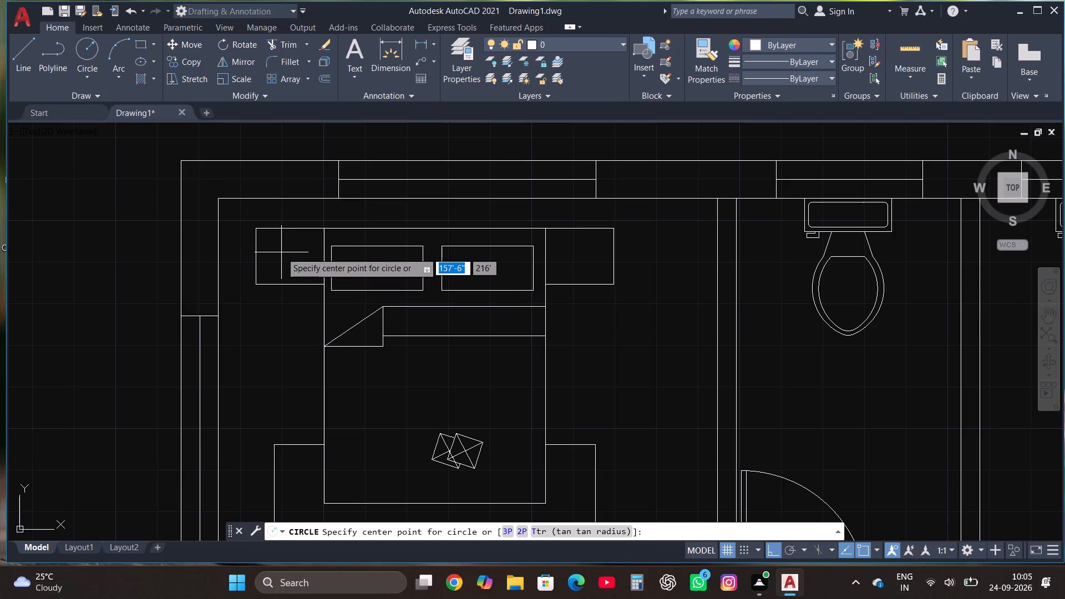
click(287, 257)
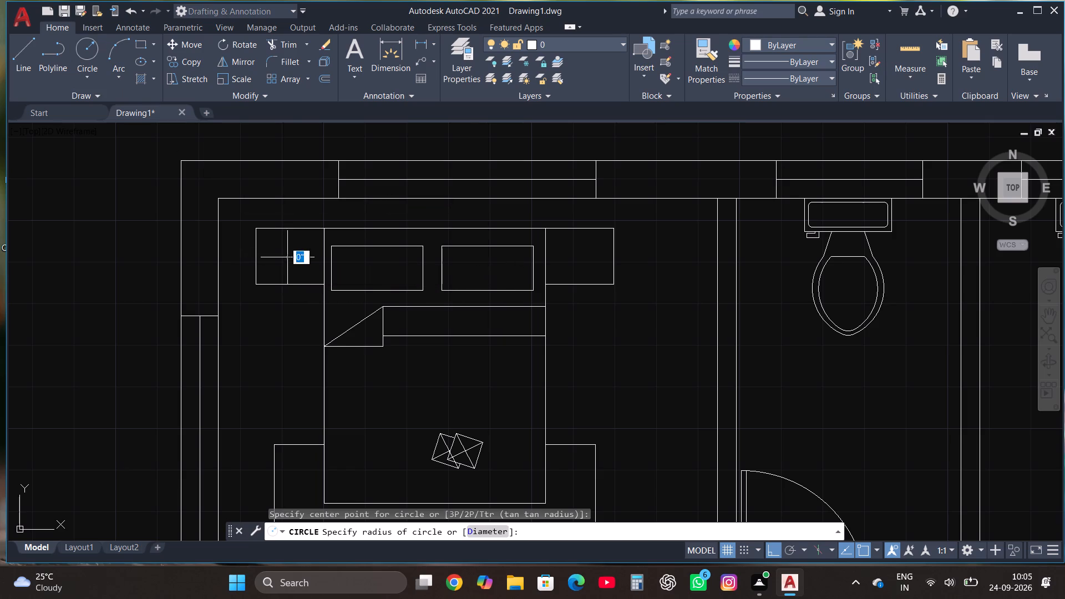
click(306, 269)
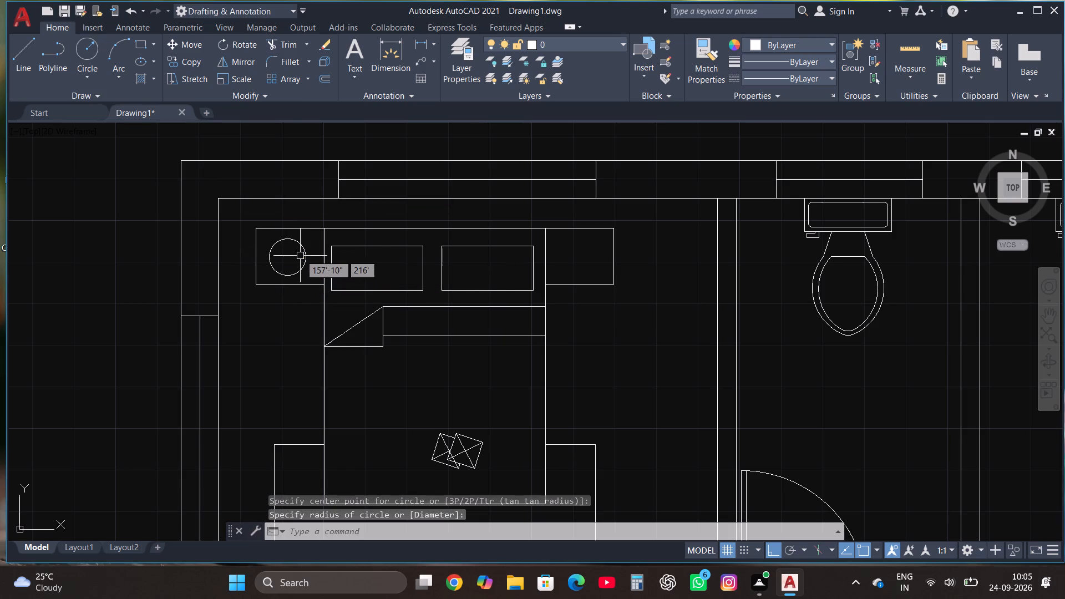
Copy the lamp circle straight across to the nightstand east of the bed.
click(300, 246)
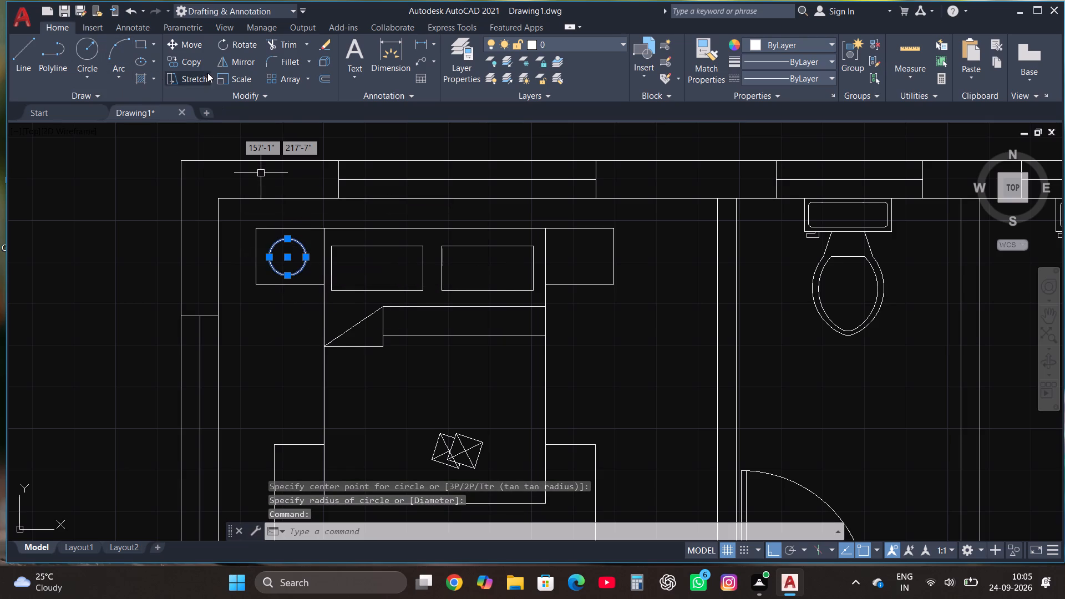
click(194, 62)
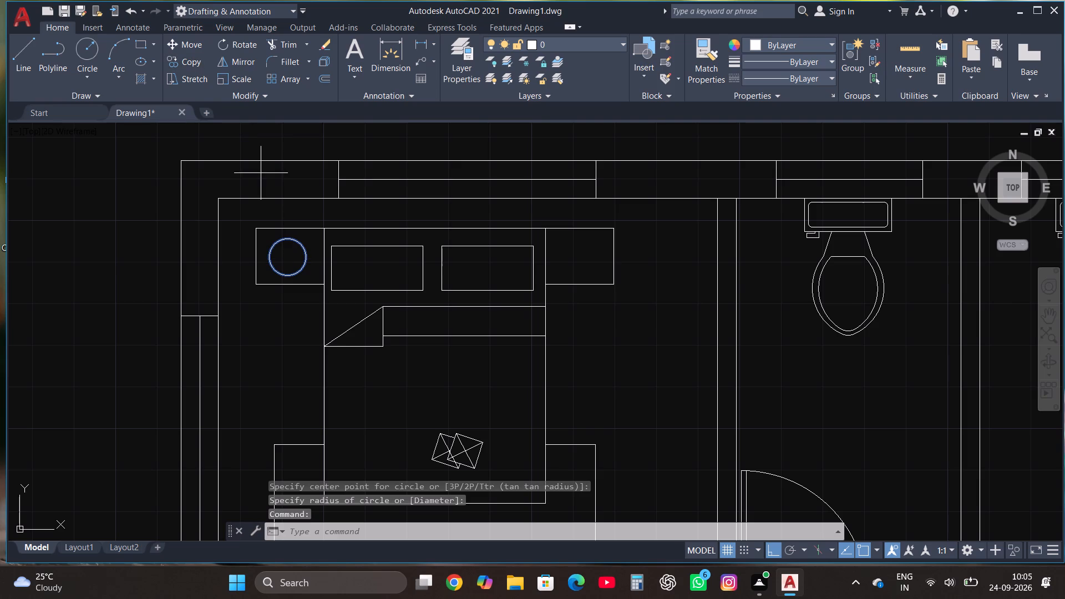
click(286, 254)
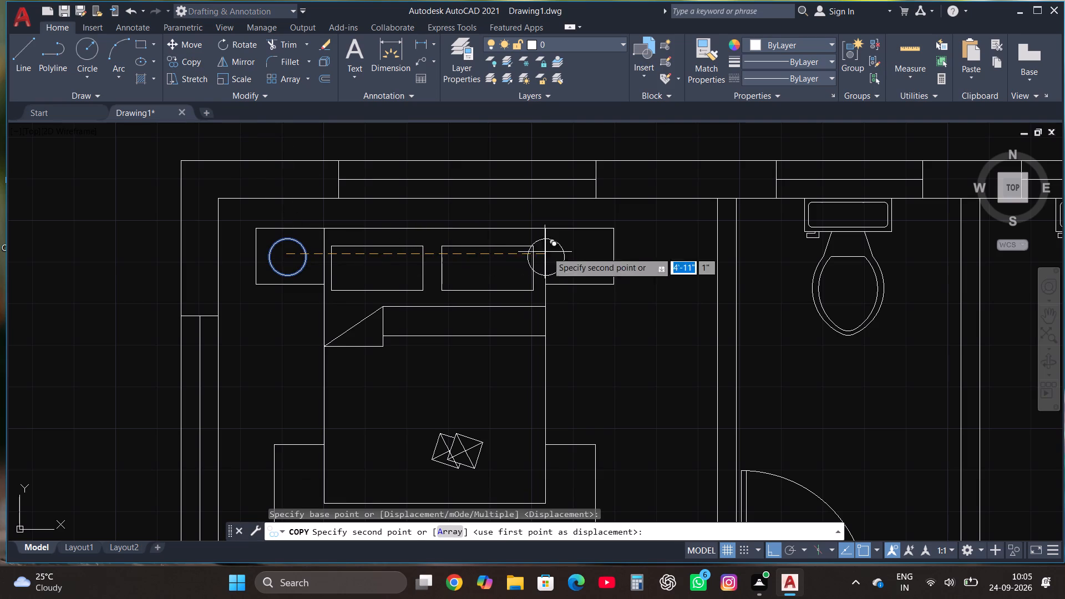
click(579, 250)
Copy the bed, nightstands, lamps and rug from the northwest bedroom straight east into the northeast bedroom.
scroll(479, 175, down, 1)
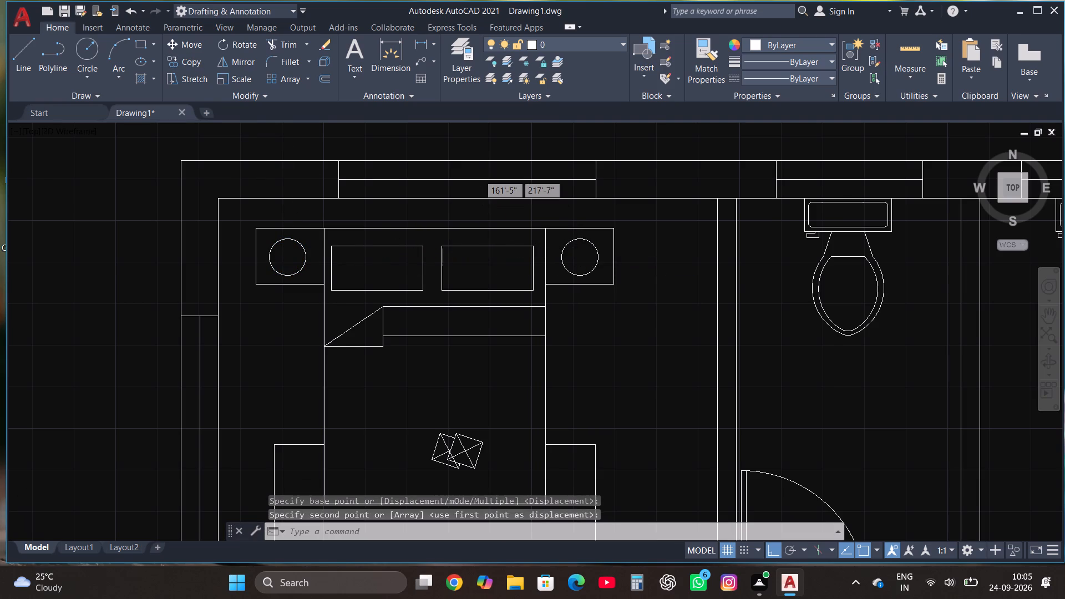
click(332, 469)
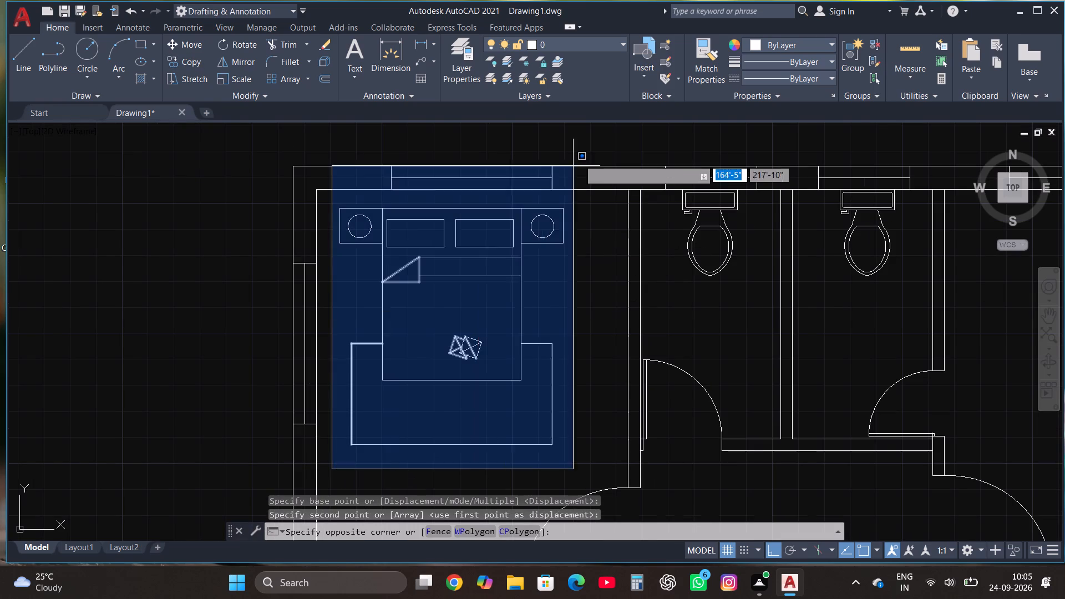
click(585, 204)
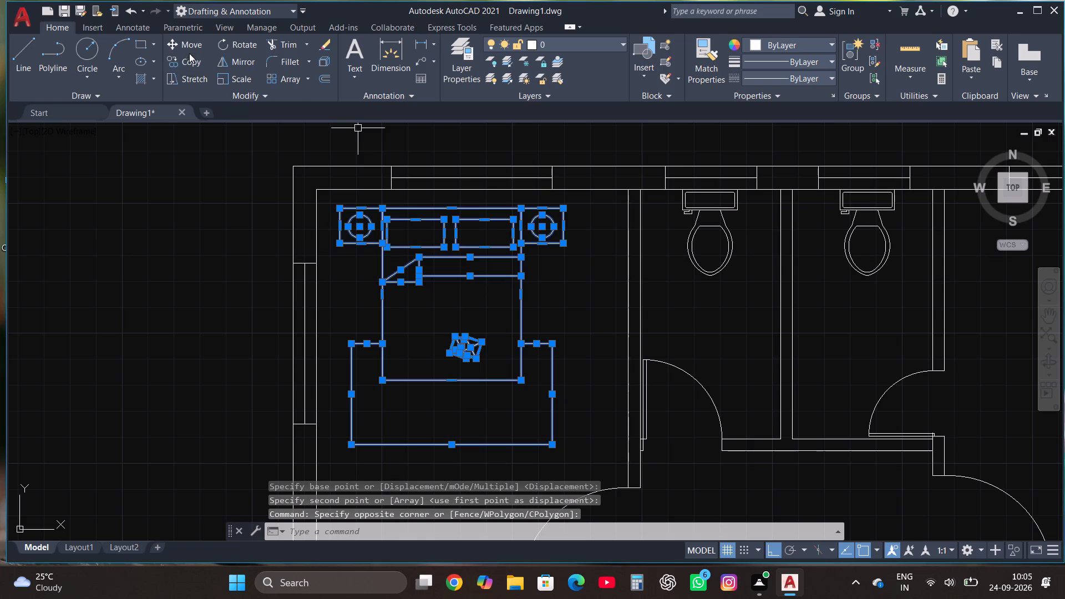
click(186, 63)
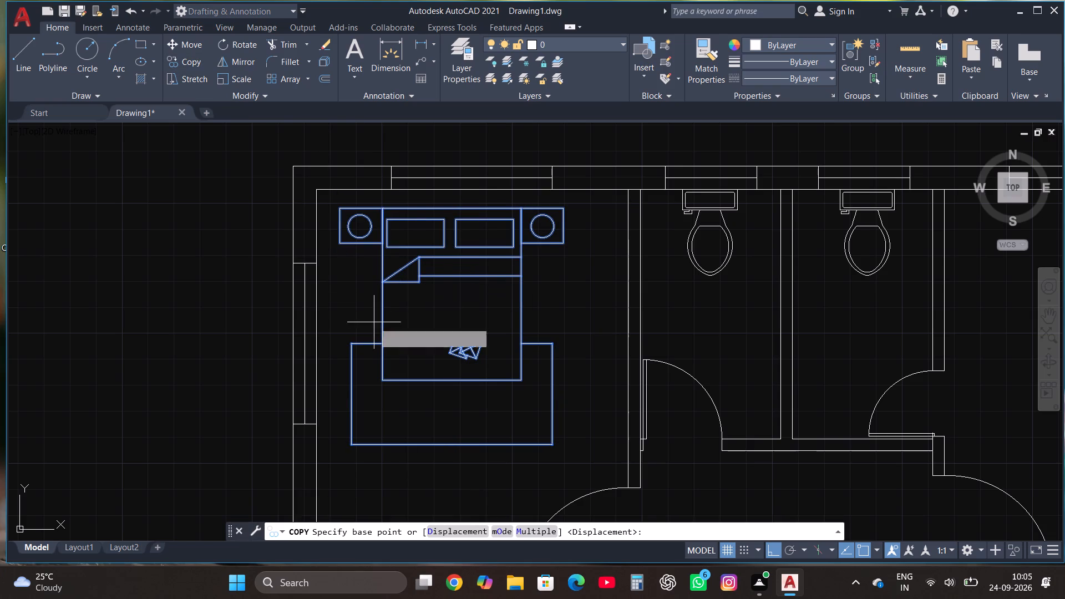
click(382, 327)
scroll(383, 327, down, 1)
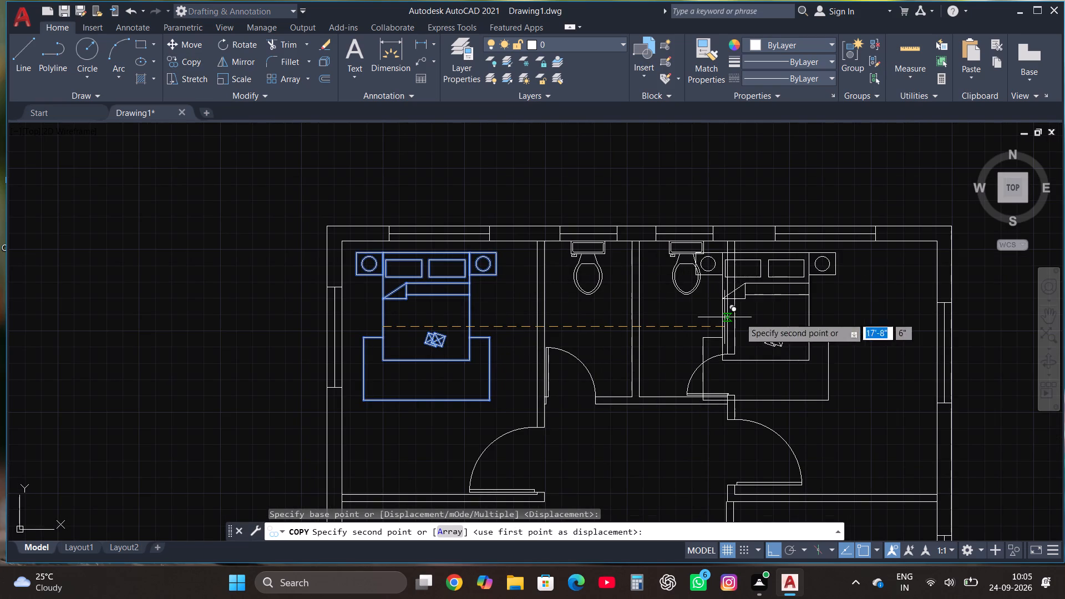
click(795, 317)
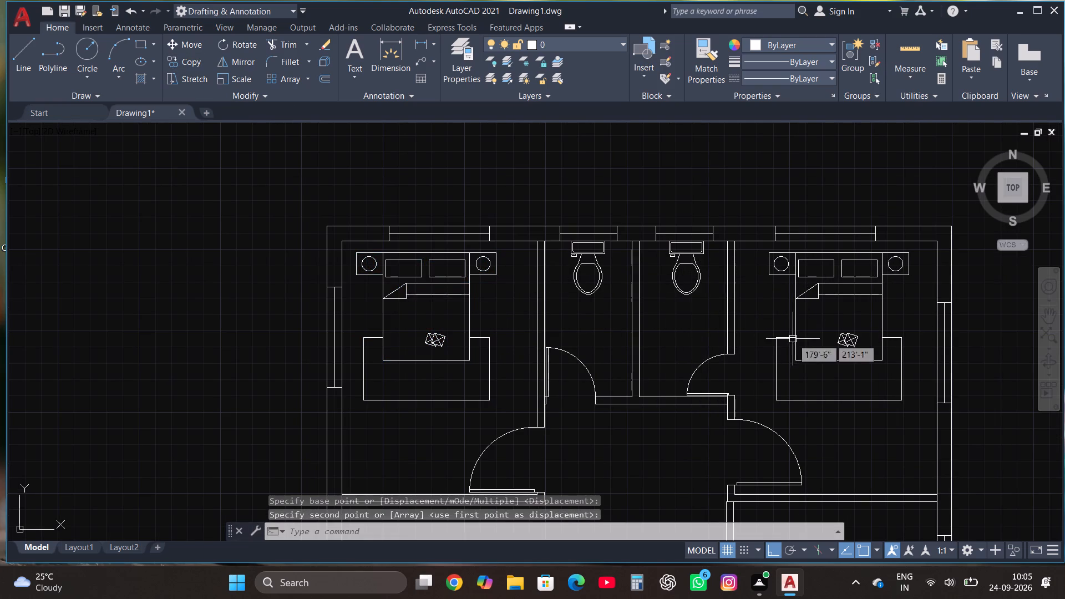
Copy the northeast bedroom's bed set to the empty area west of the floor plan, with Ortho off.
click(758, 412)
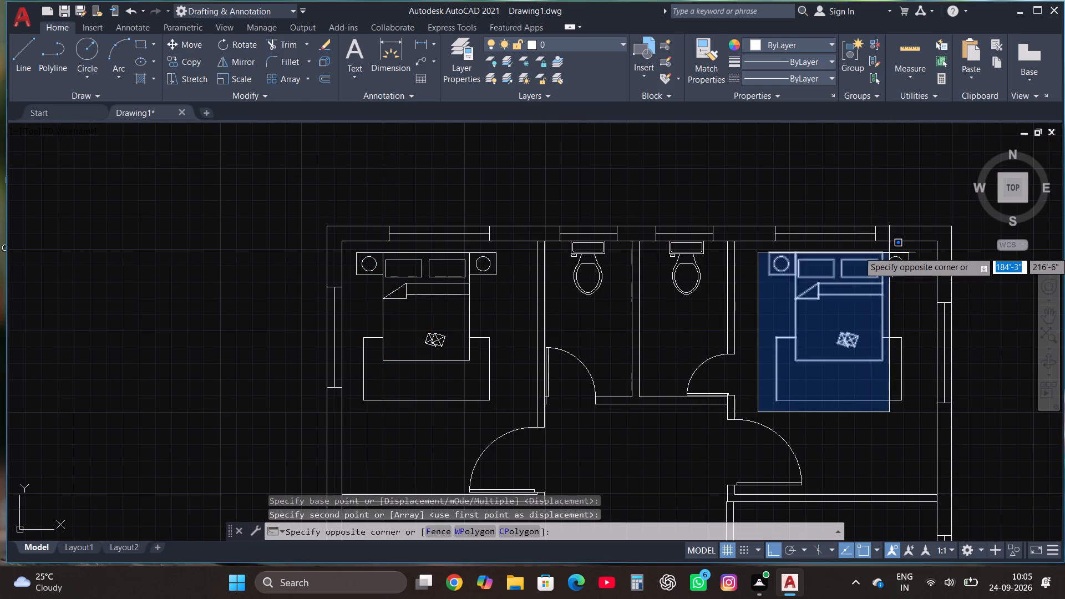
click(912, 248)
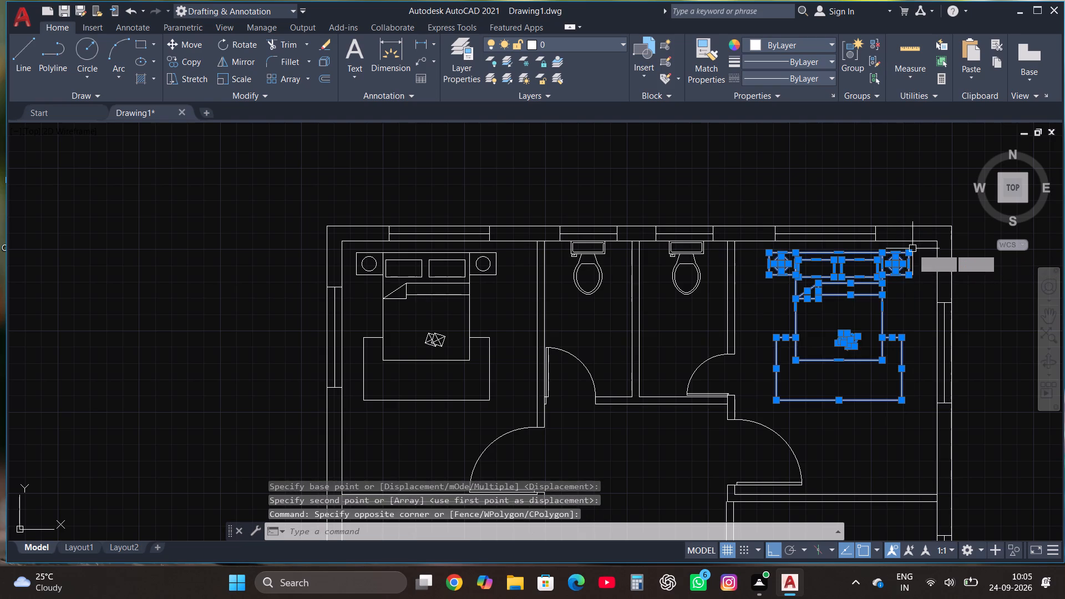
click(196, 62)
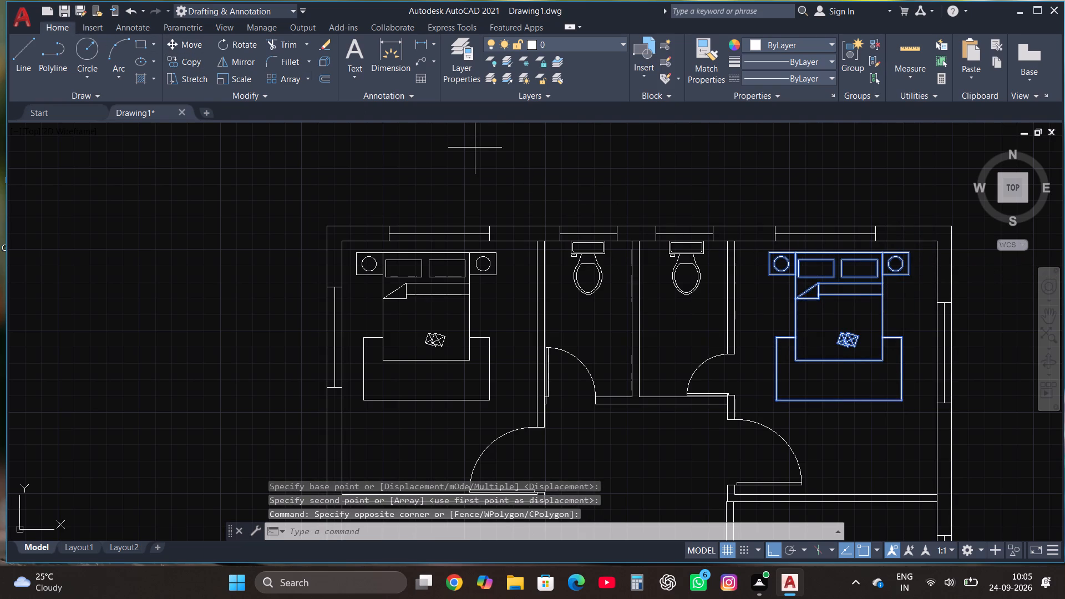
click(785, 297)
scroll(666, 185, down, 2)
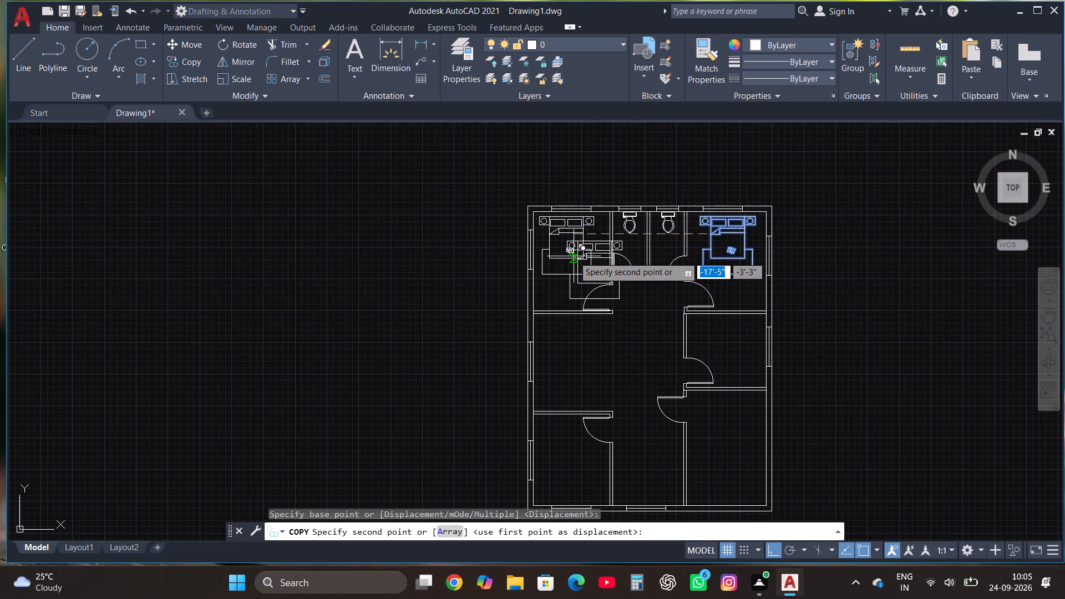
key(F8)
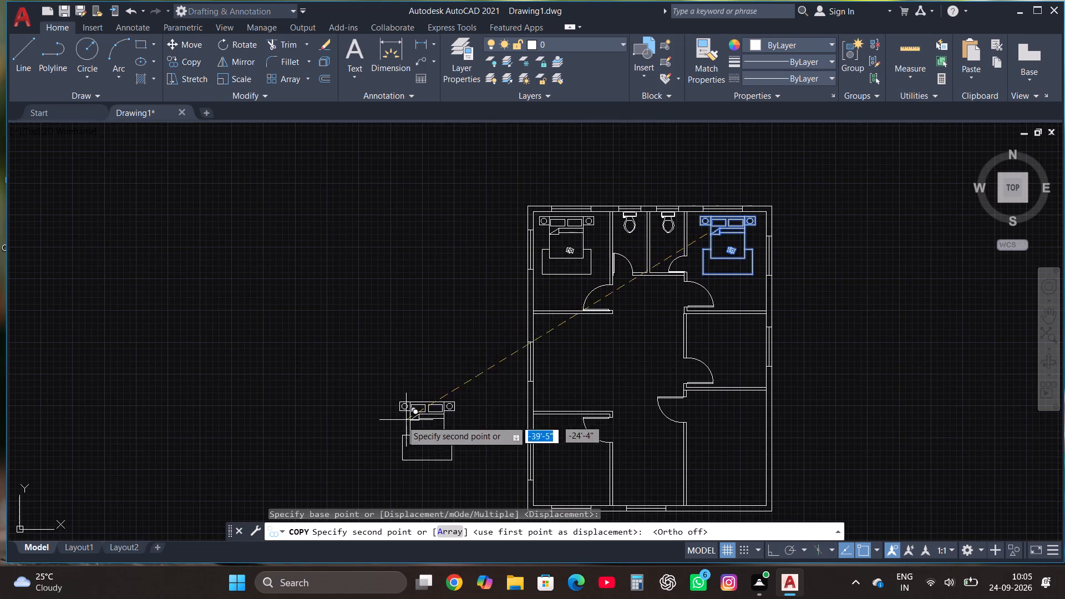
click(397, 390)
Rotate the bed set outside the plan by 180° so its headboard faces south, using Ortho.
click(369, 445)
click(471, 308)
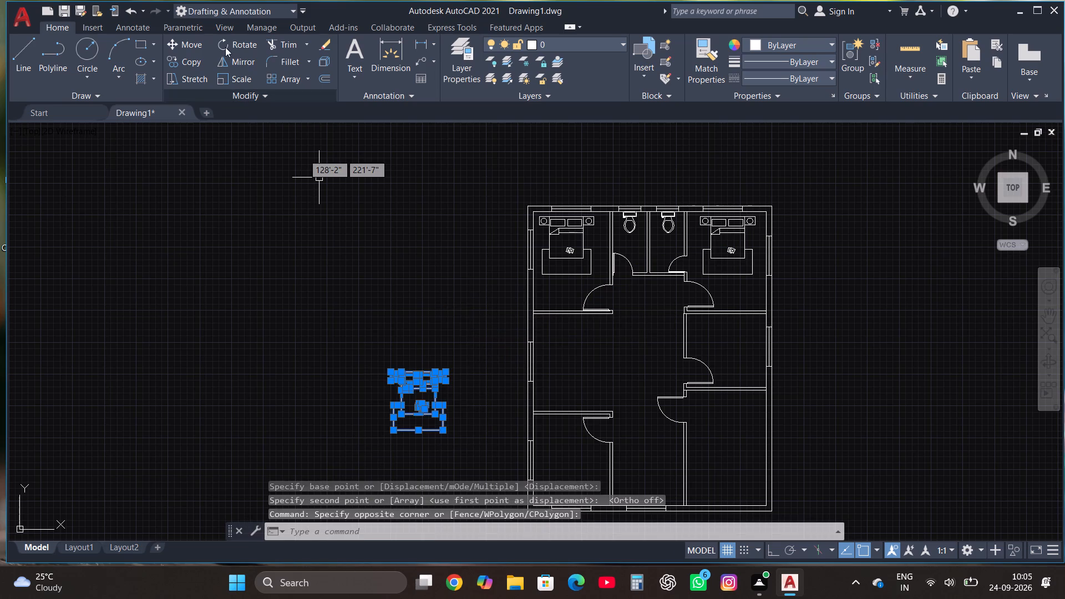
click(240, 43)
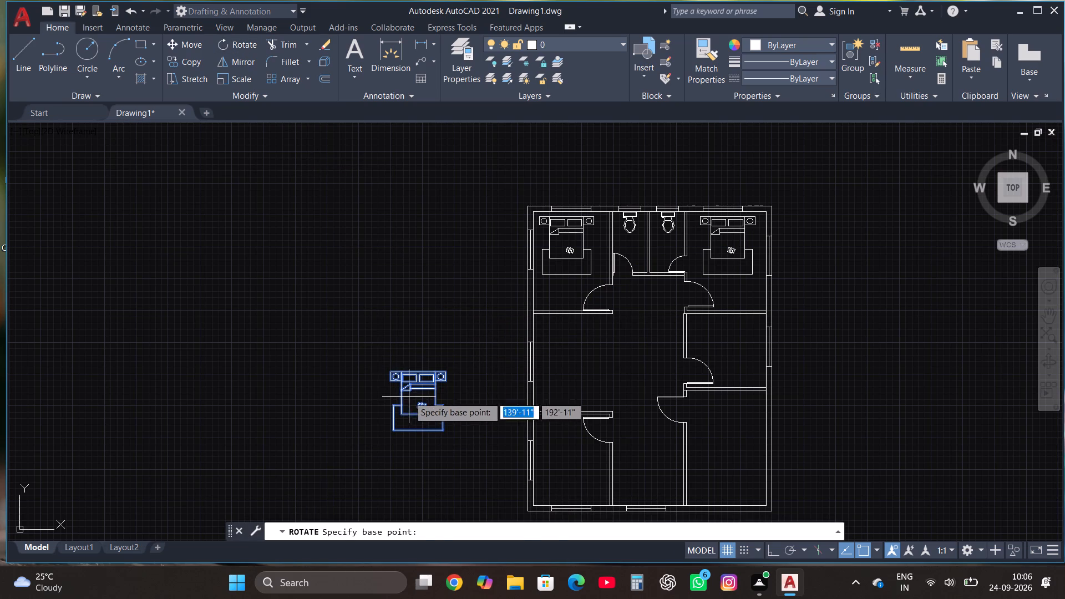
click(409, 397)
key(F8)
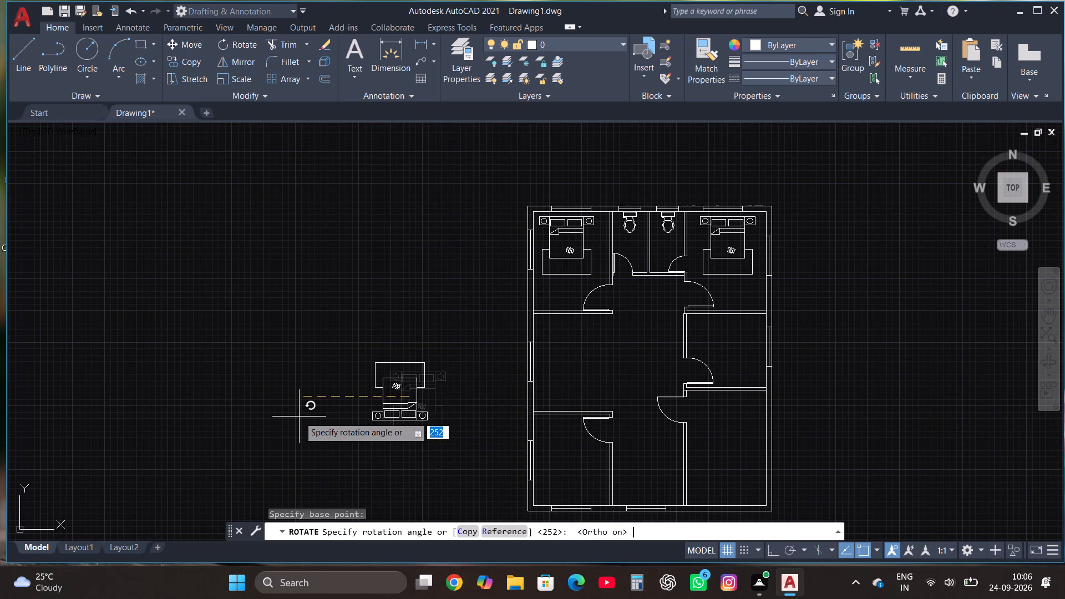
click(299, 417)
click(269, 397)
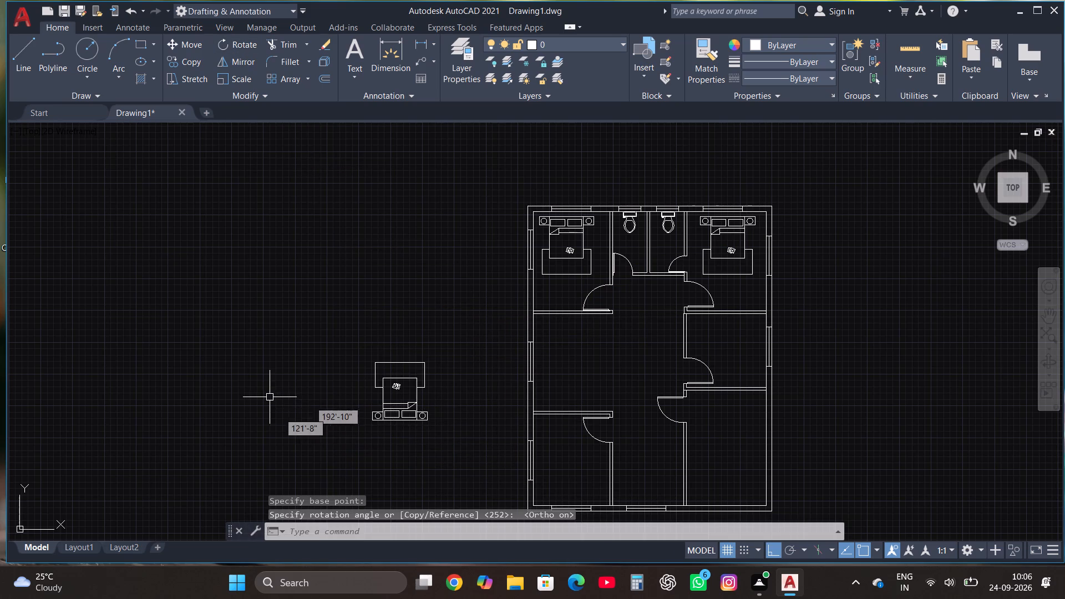
Move the rotated bed set into the southwest bedroom, with its headboard just inside the south wall's window.
click(304, 438)
click(444, 309)
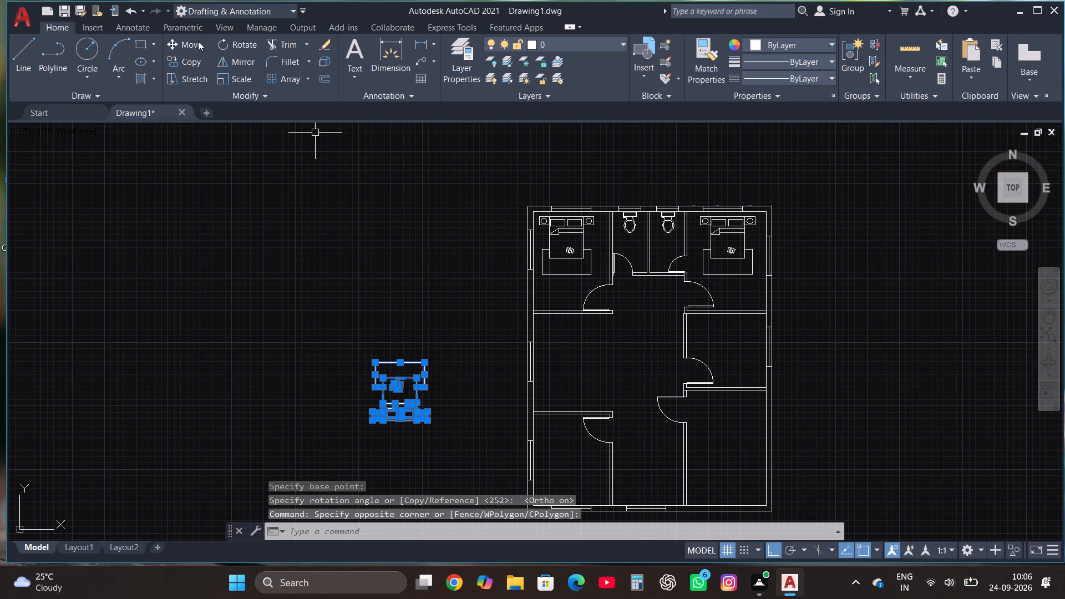
click(197, 40)
scroll(406, 439, up, 2)
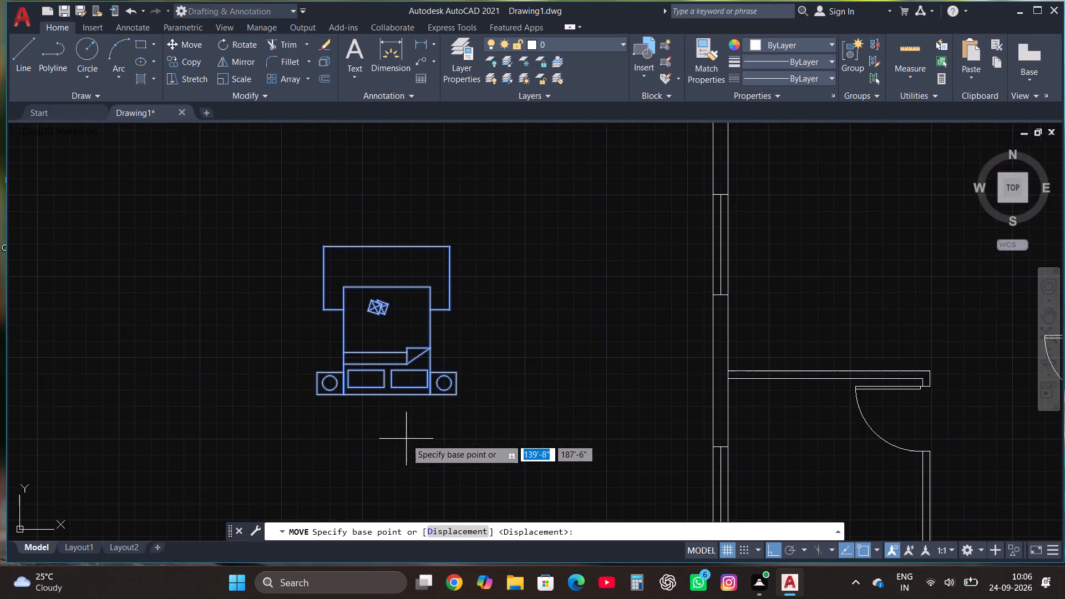
click(454, 395)
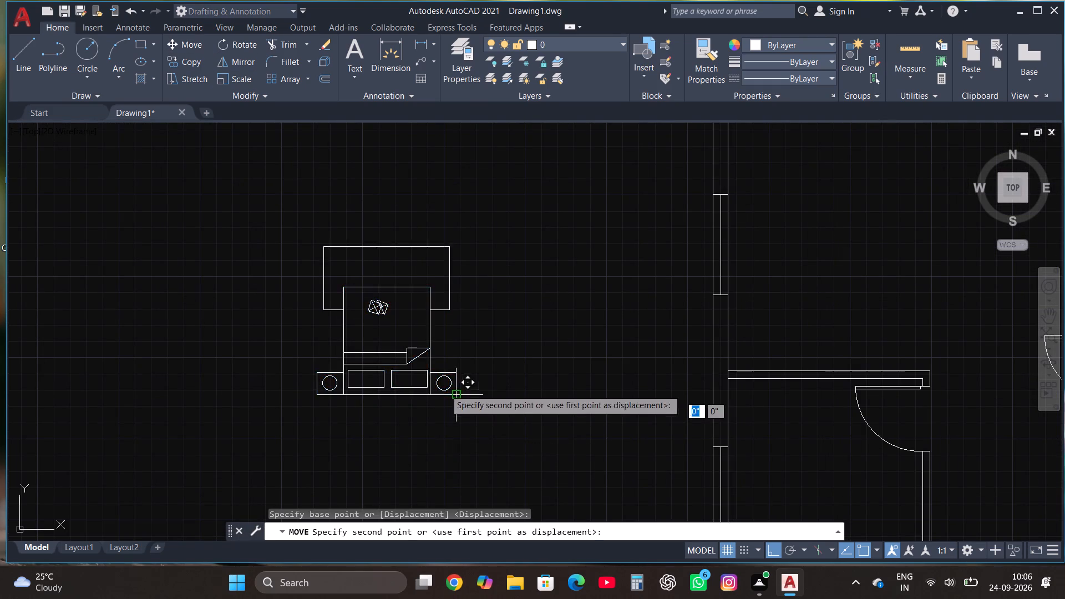
key(F8)
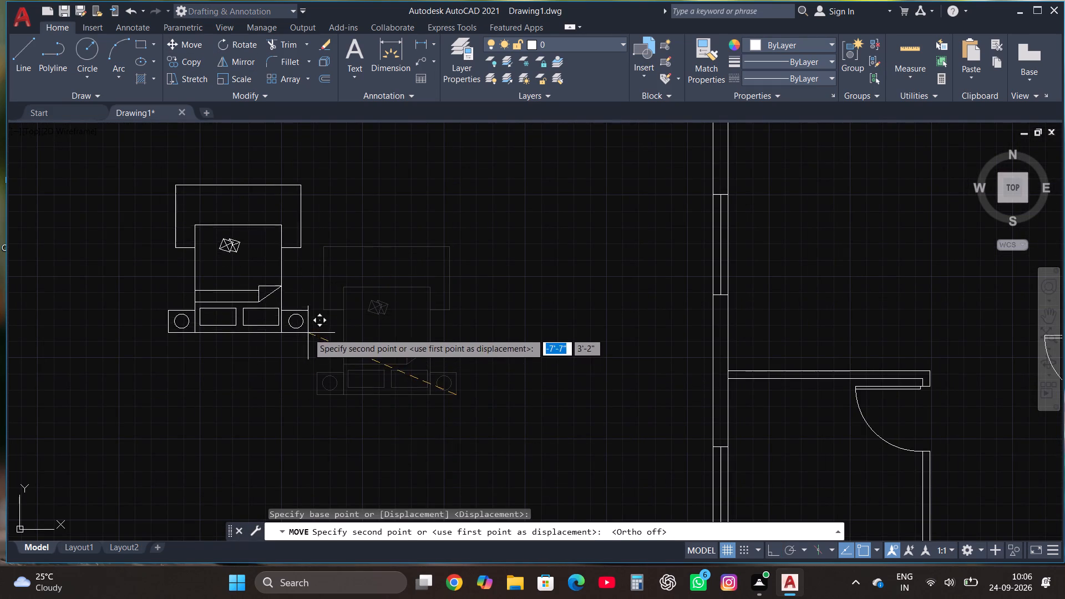
scroll(341, 278, down, 5)
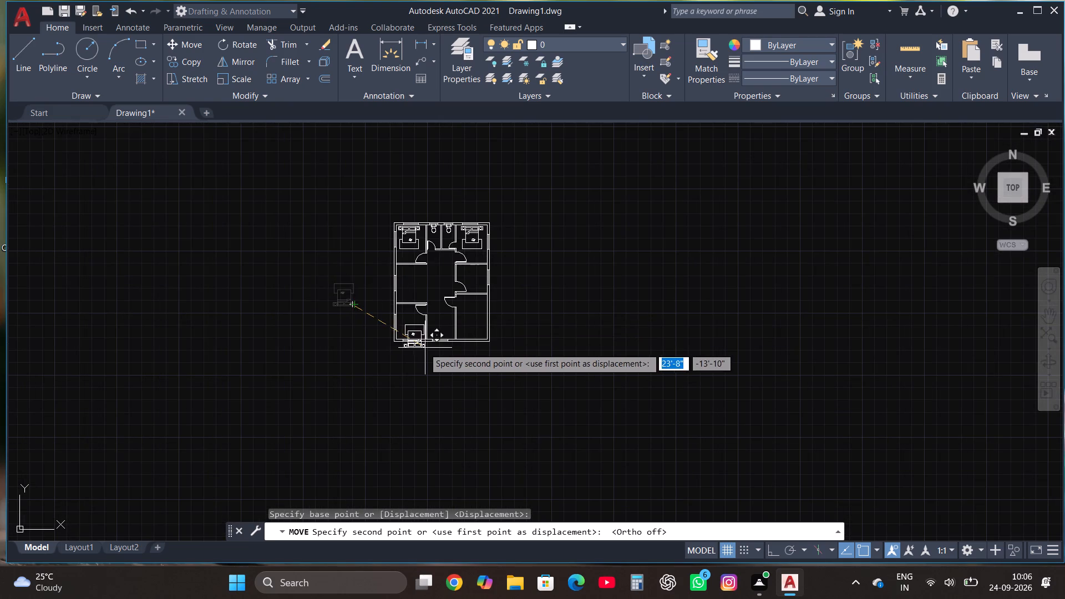
scroll(419, 341, up, 5)
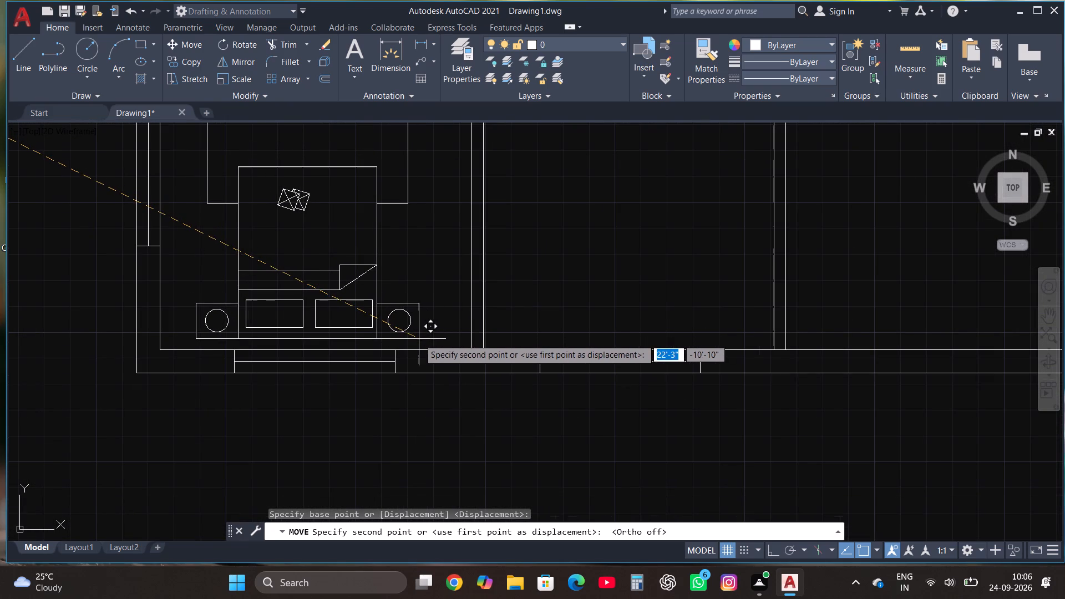
click(419, 339)
Save the drawing in the Downloads folder under the file name 3BHK 32 40.
scroll(457, 410, down, 1)
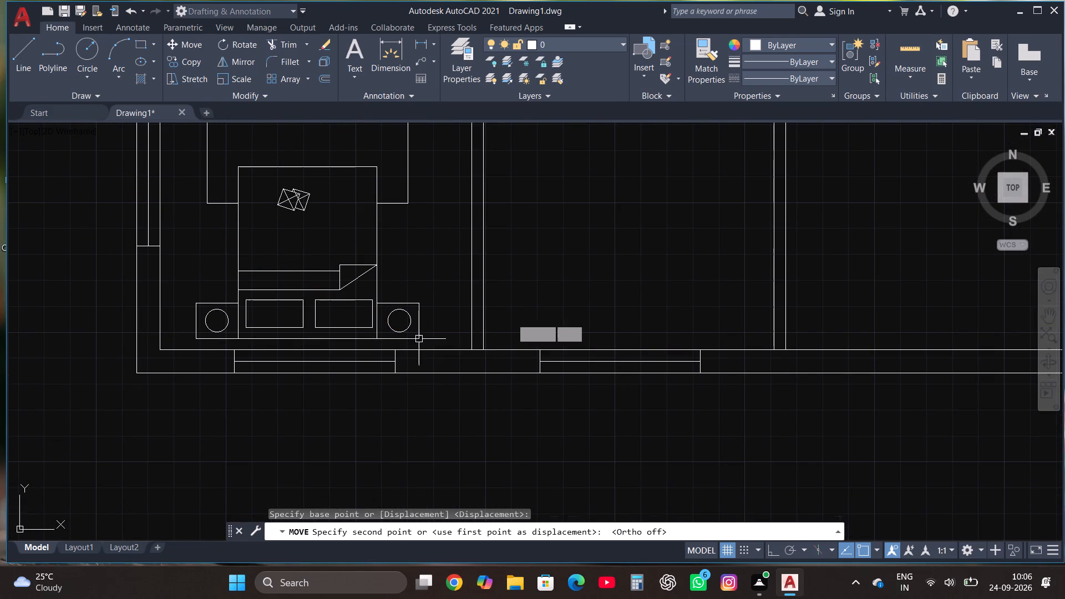
scroll(426, 394, down, 1)
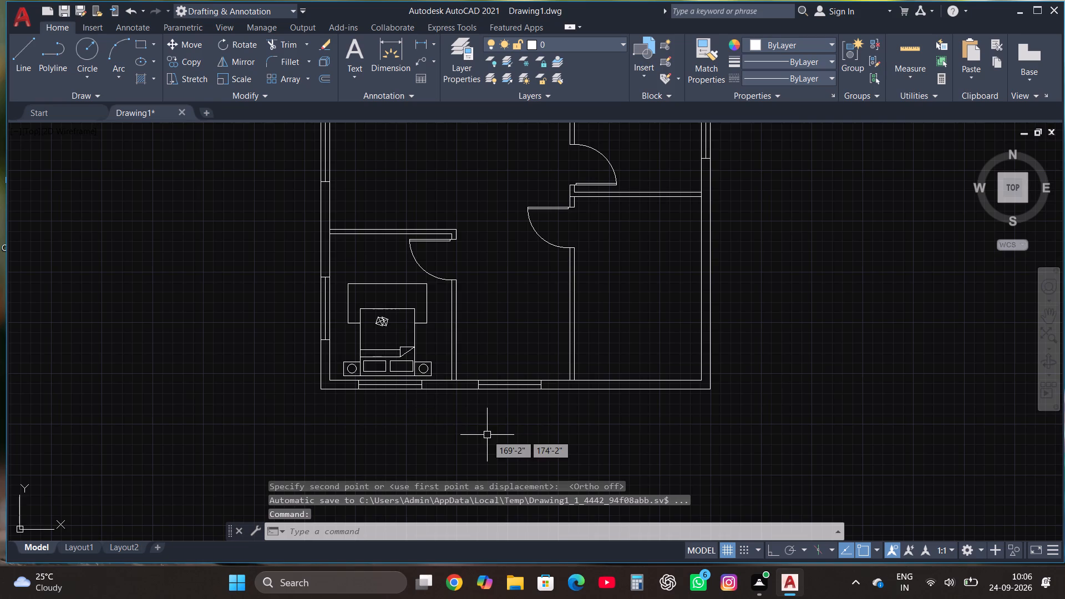
key(ctrl+s)
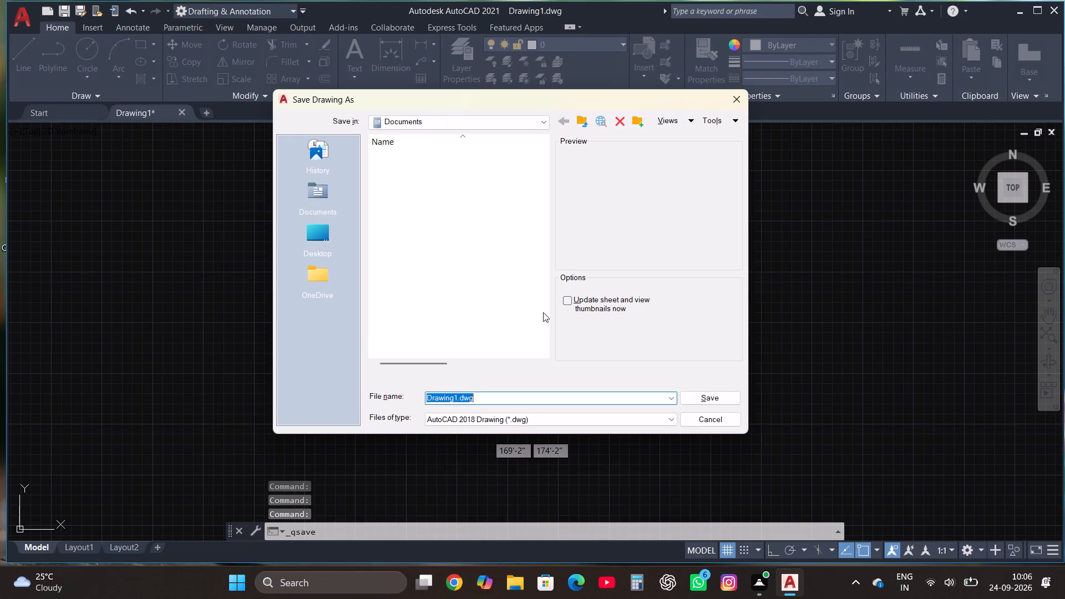
click(489, 111)
click(494, 120)
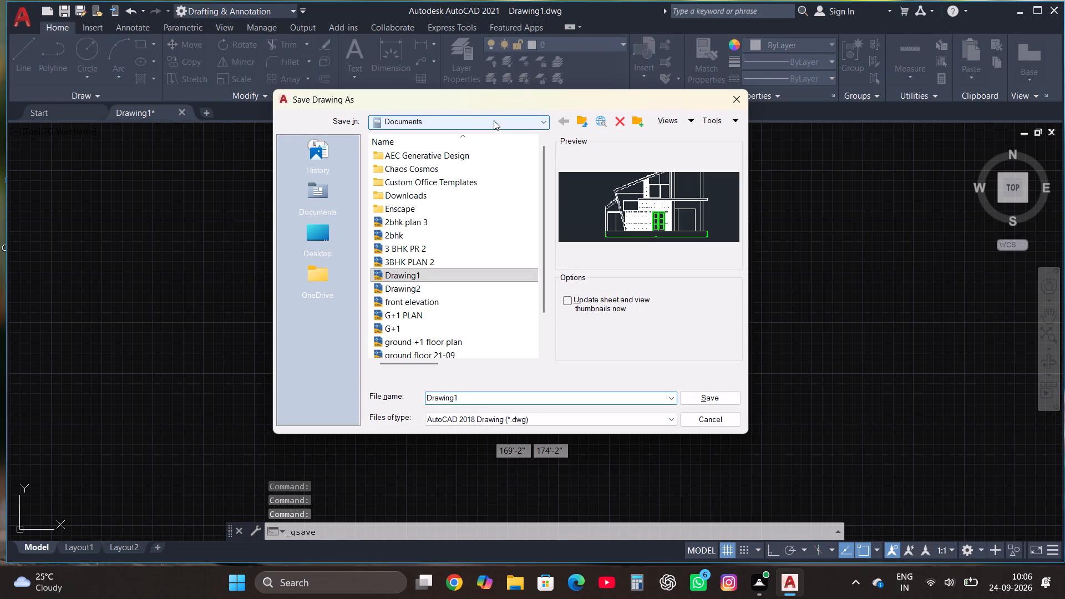
click(483, 289)
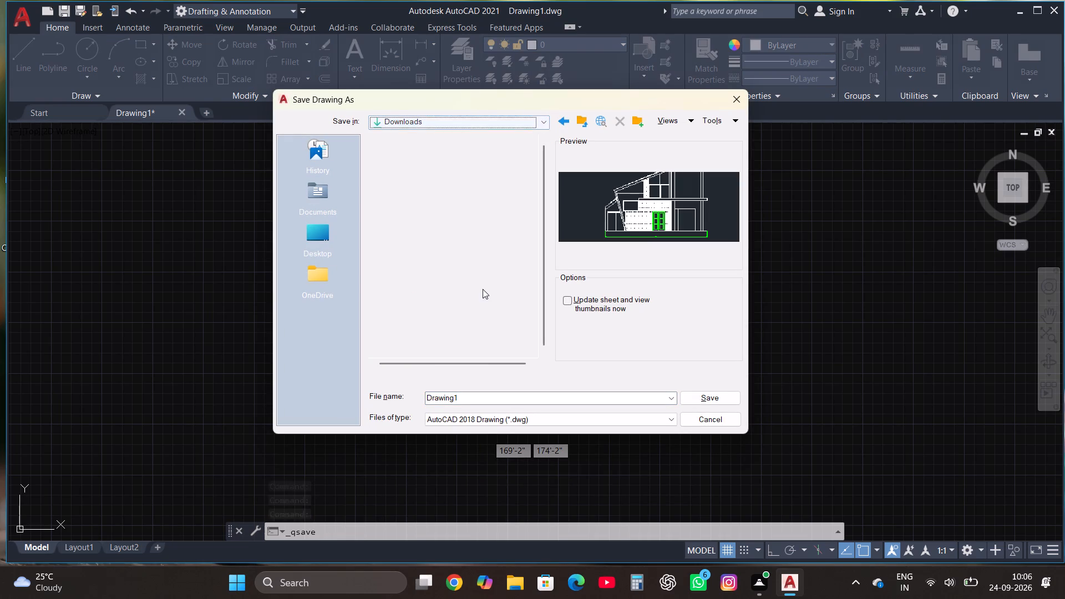
click(473, 395)
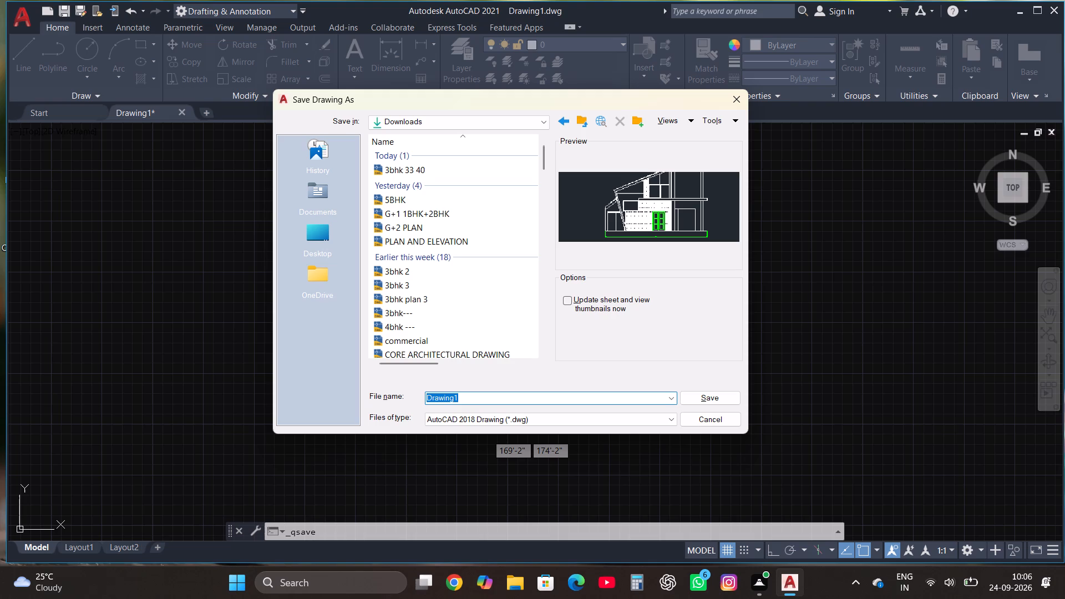
key(3)
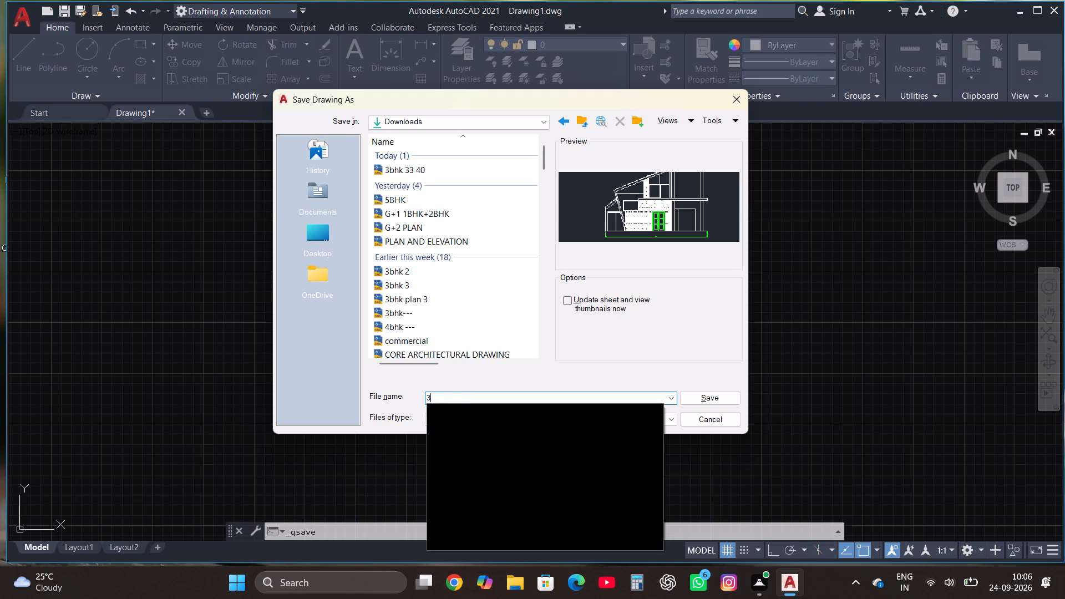
text(BHK)
key(space)
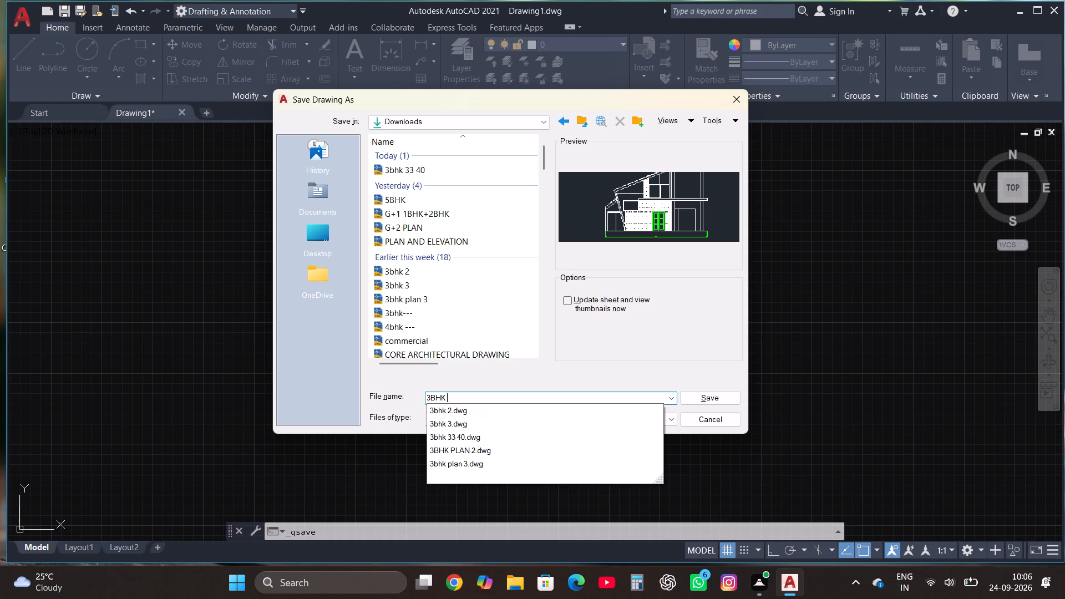
text(32)
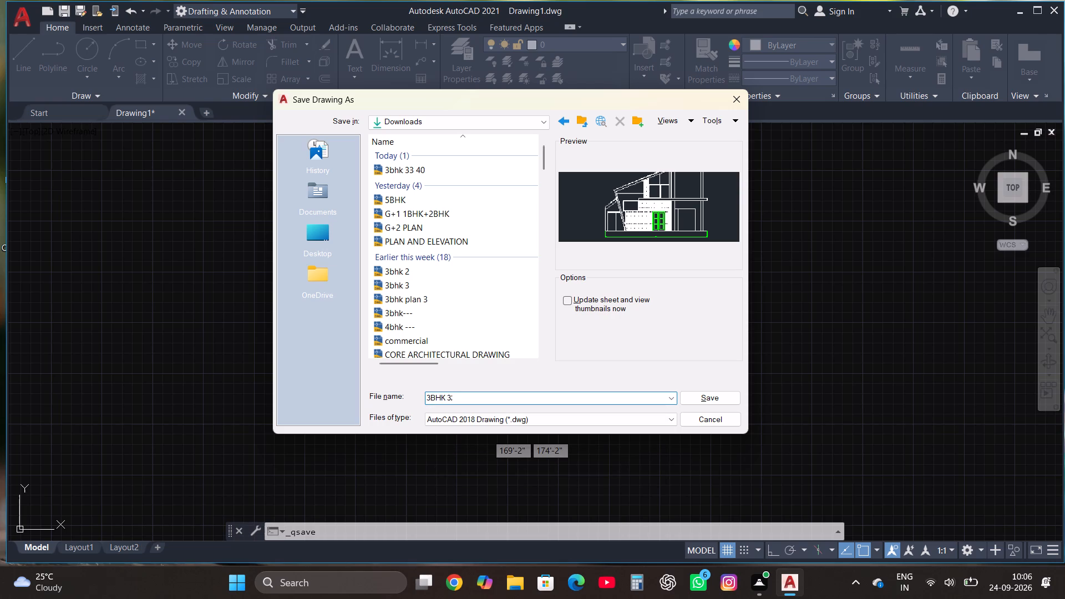
key(space)
text(40)
click(704, 399)
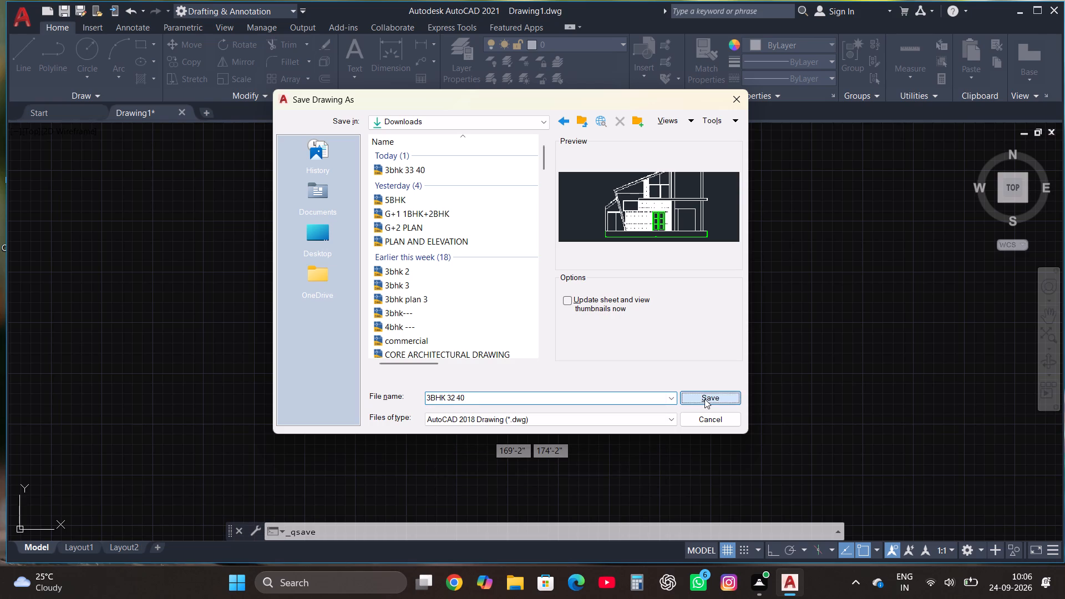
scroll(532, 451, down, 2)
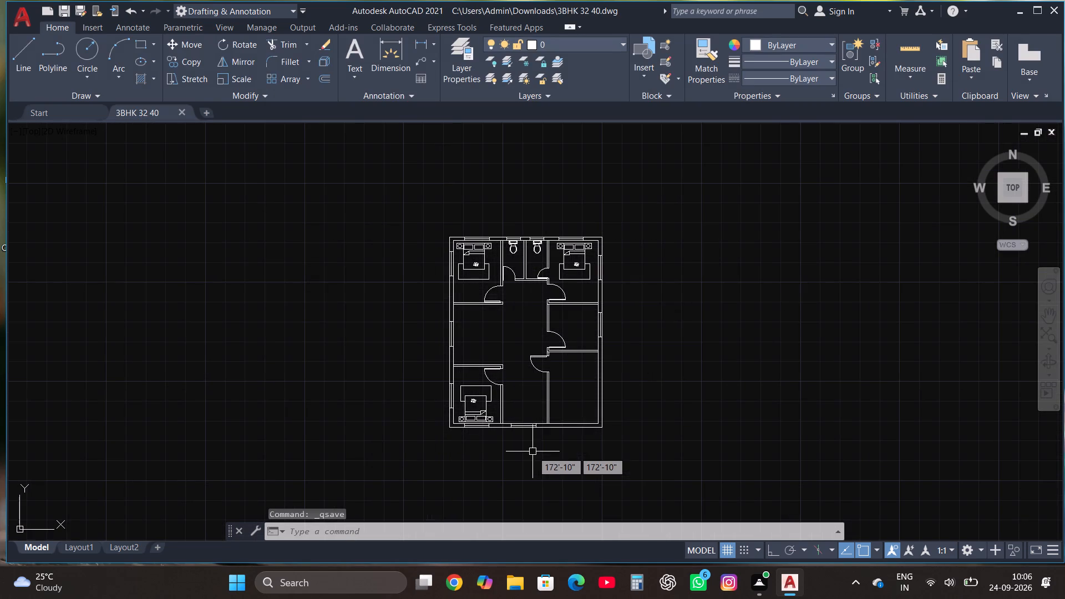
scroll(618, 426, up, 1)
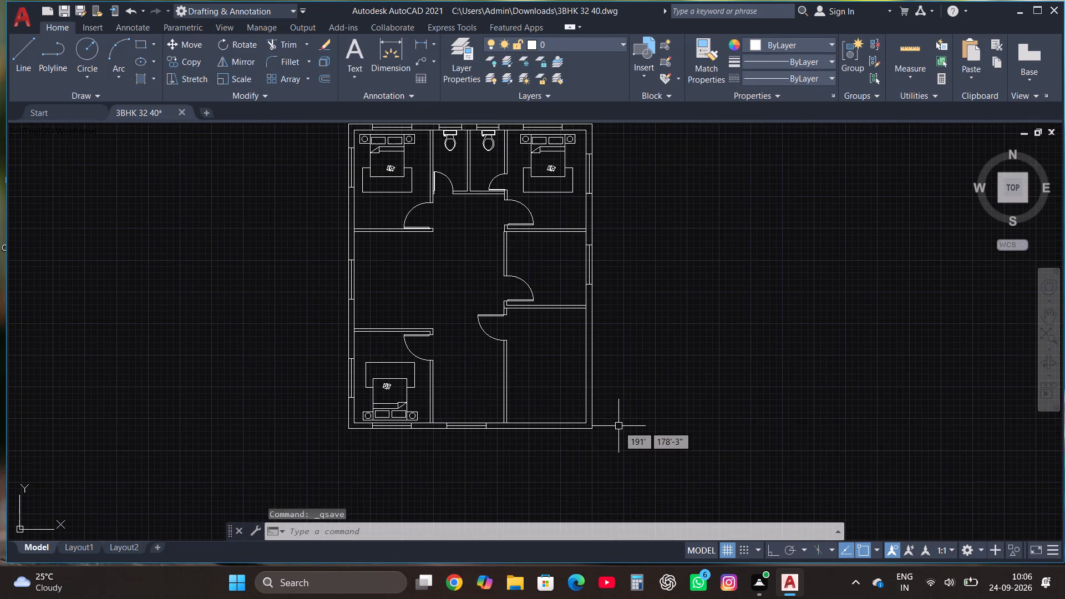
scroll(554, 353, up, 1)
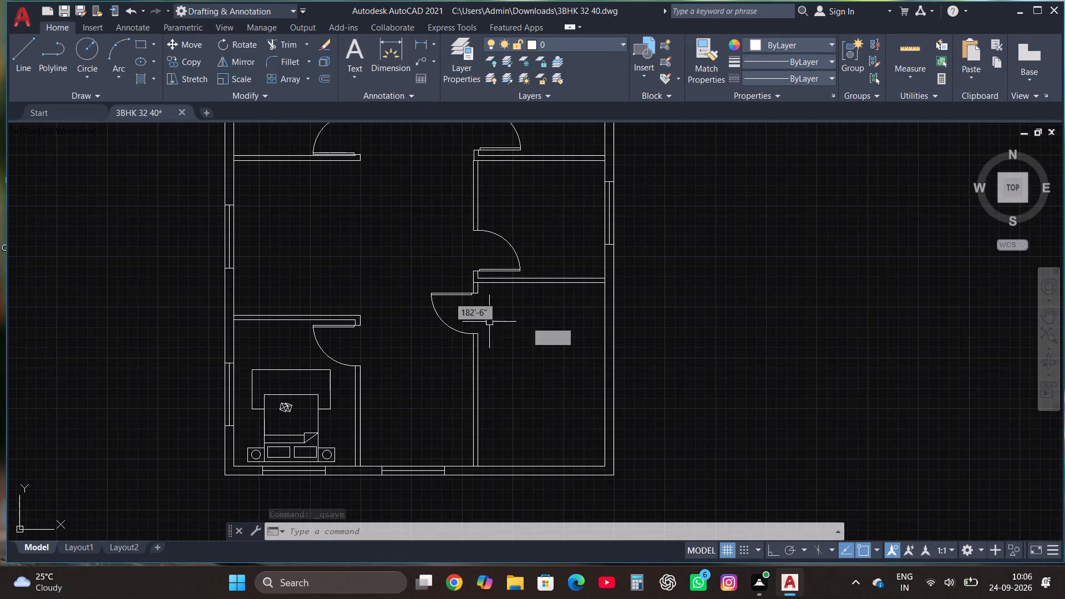
With Ortho on, draw a line about 11" east from the southeast room's door jamb, continue it north, and trim it at the room's north wall.
click(23, 60)
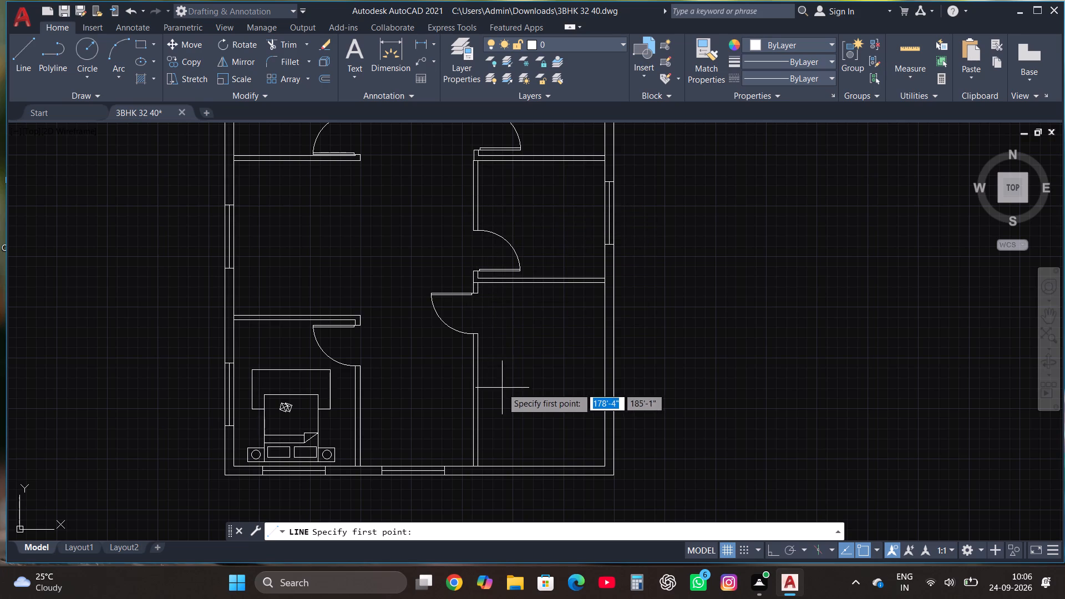
scroll(499, 342, up, 2)
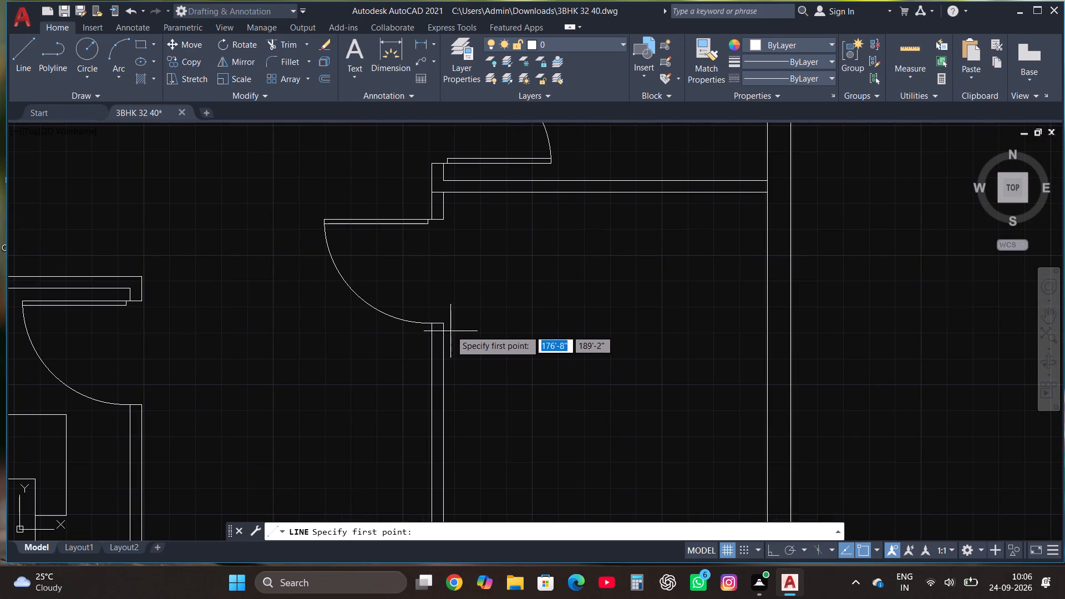
click(443, 324)
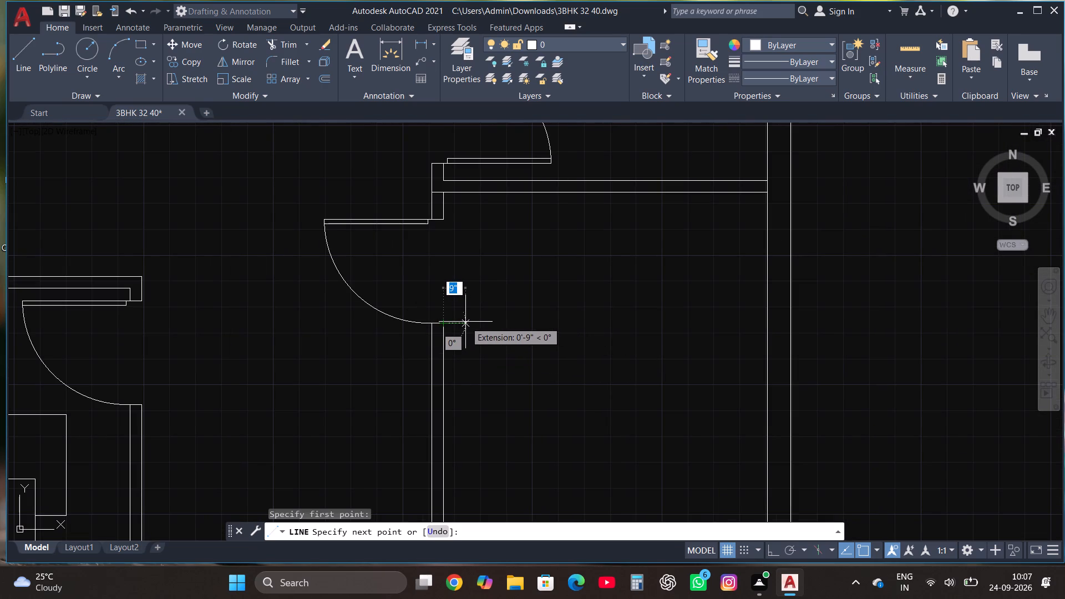
click(481, 319)
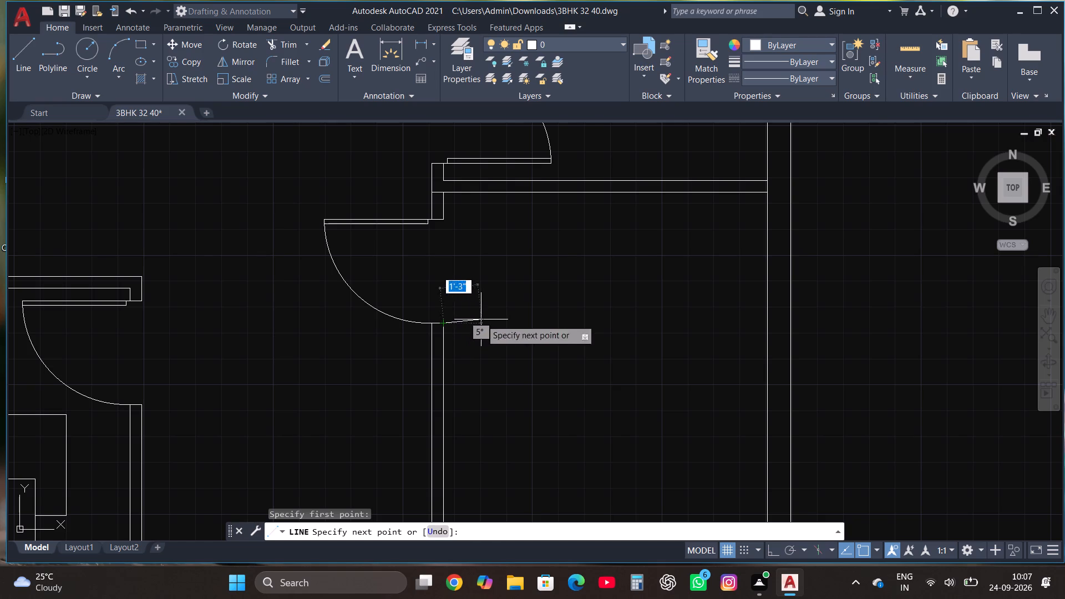
key(ctrl+z)
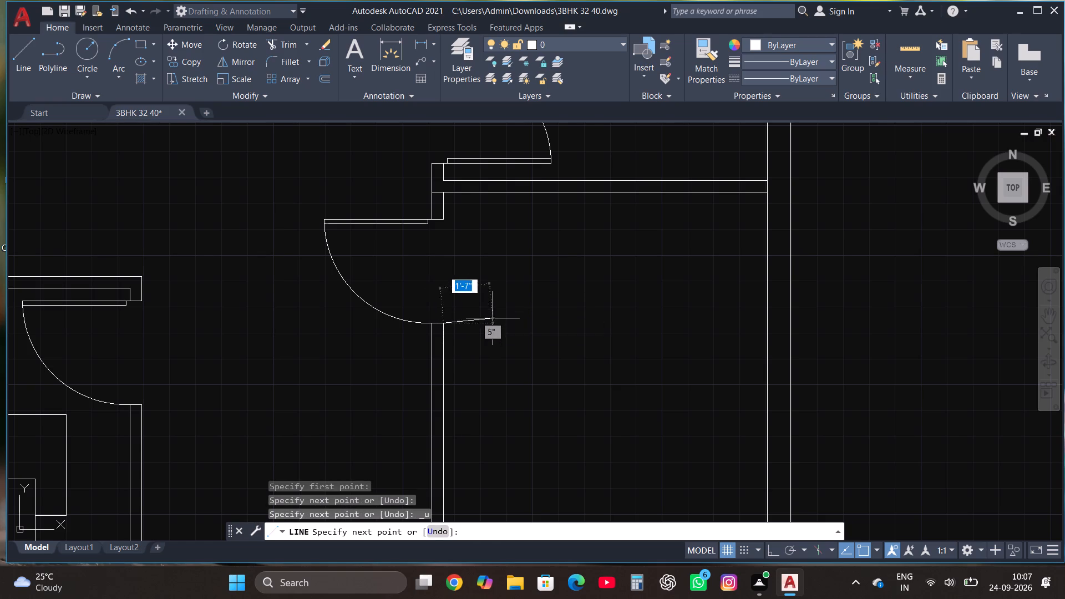
key(F8)
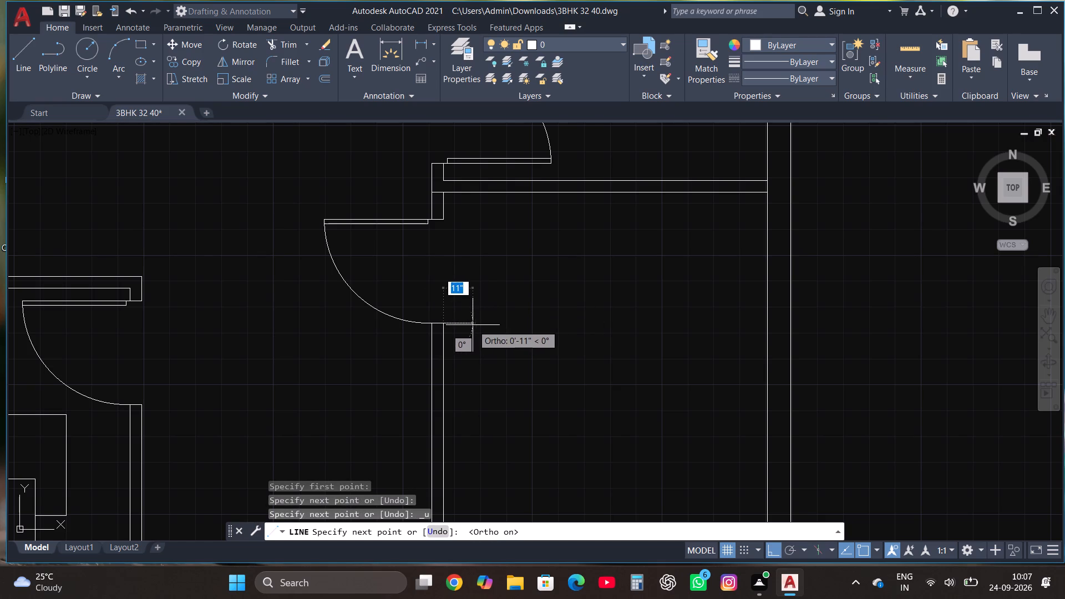
click(471, 325)
scroll(460, 202, up, 1)
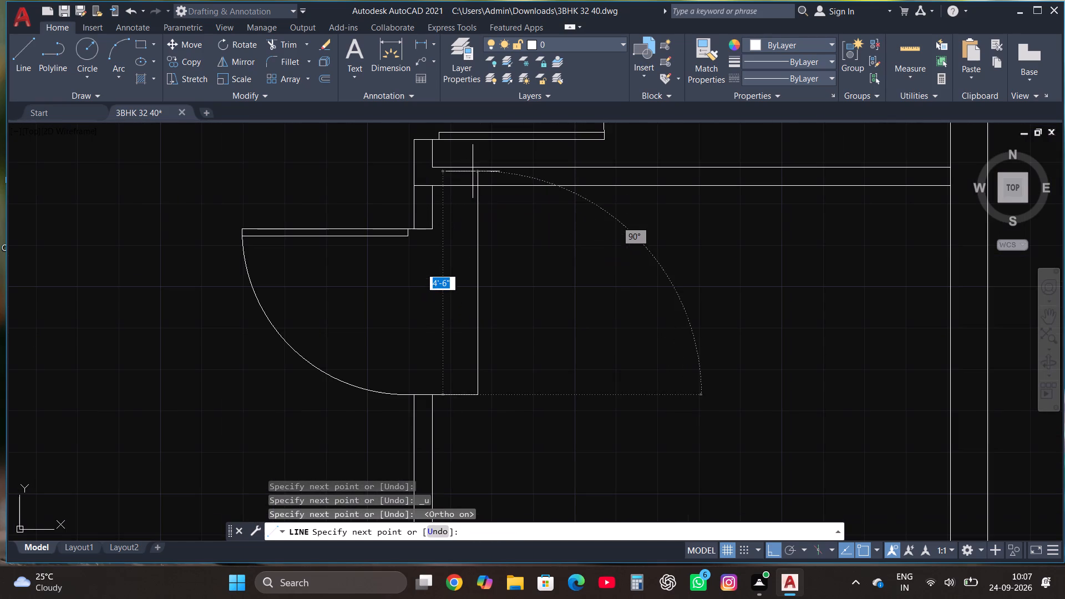
click(473, 171)
key(Escape)
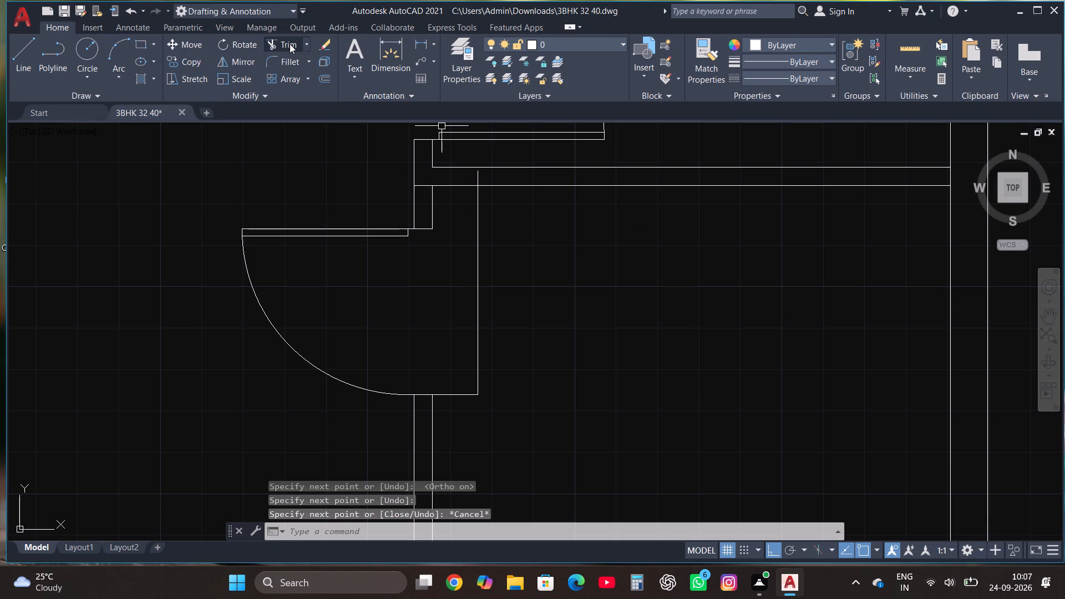
click(290, 44)
click(479, 177)
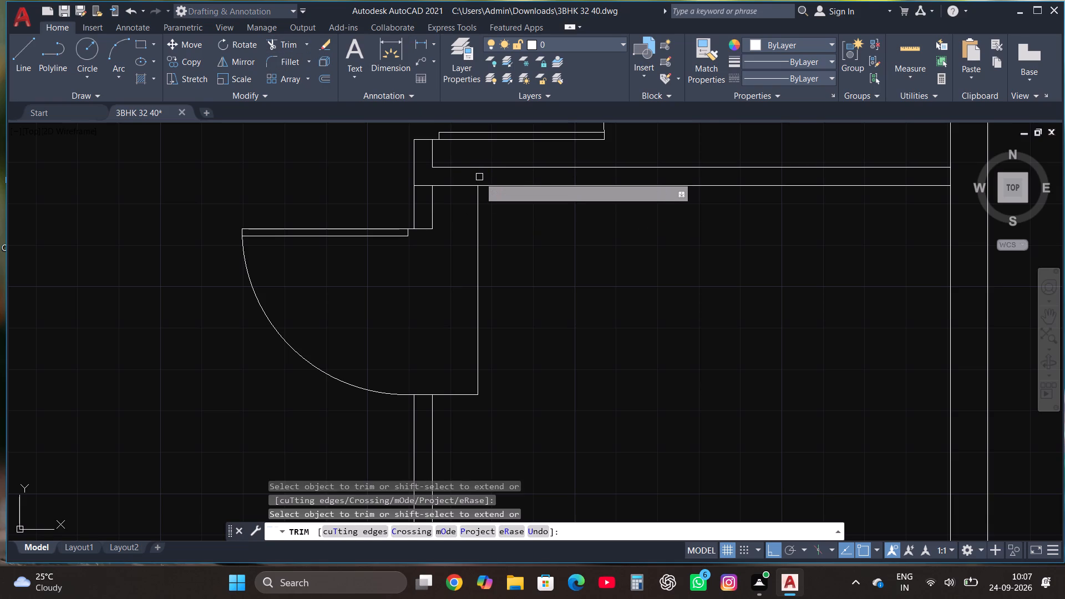
key(Escape)
Offset the new vertical line inside the southeast room's door east by 10" twice.
click(471, 287)
click(510, 291)
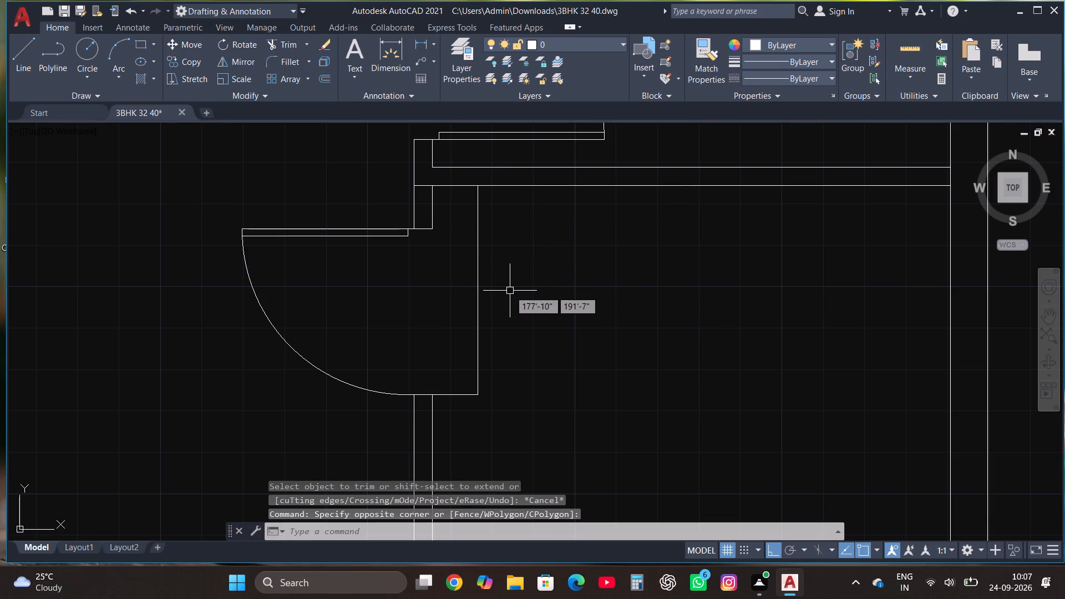
click(507, 300)
click(402, 277)
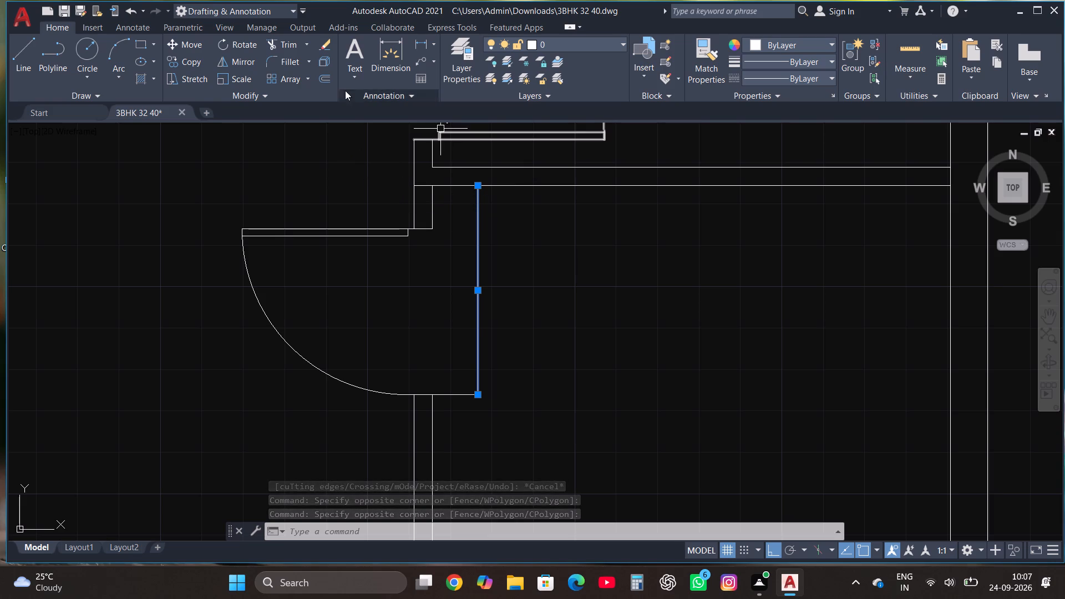
click(324, 76)
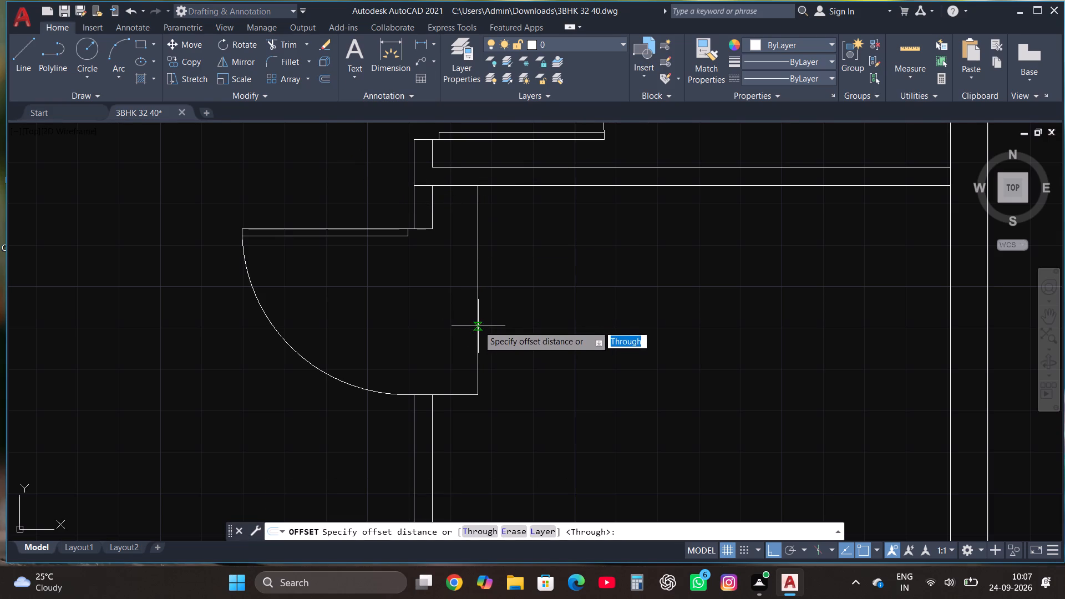
click(479, 324)
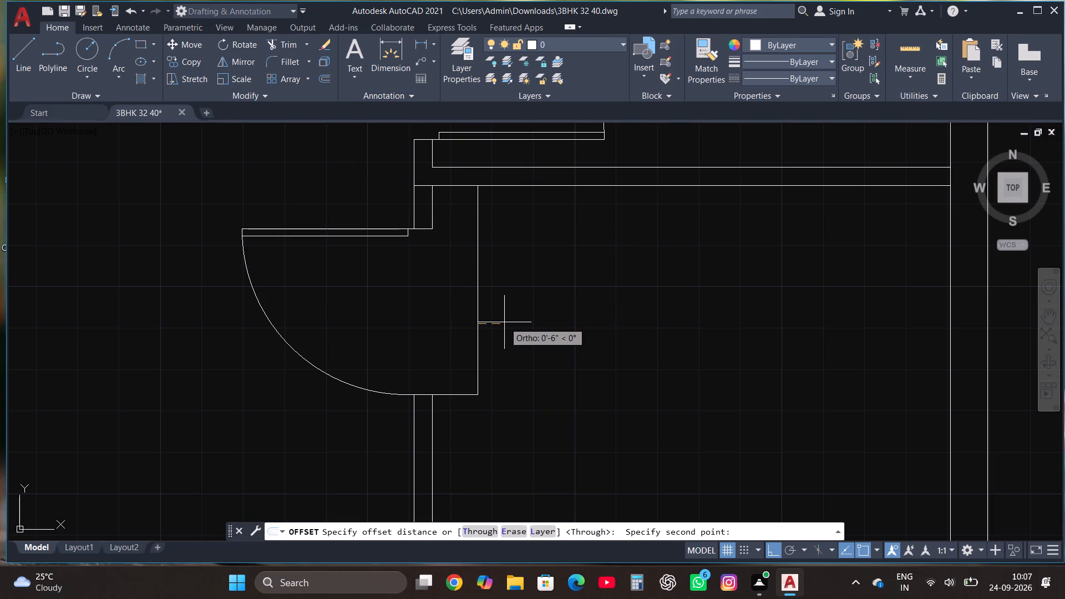
text(10")
key(Return)
click(504, 322)
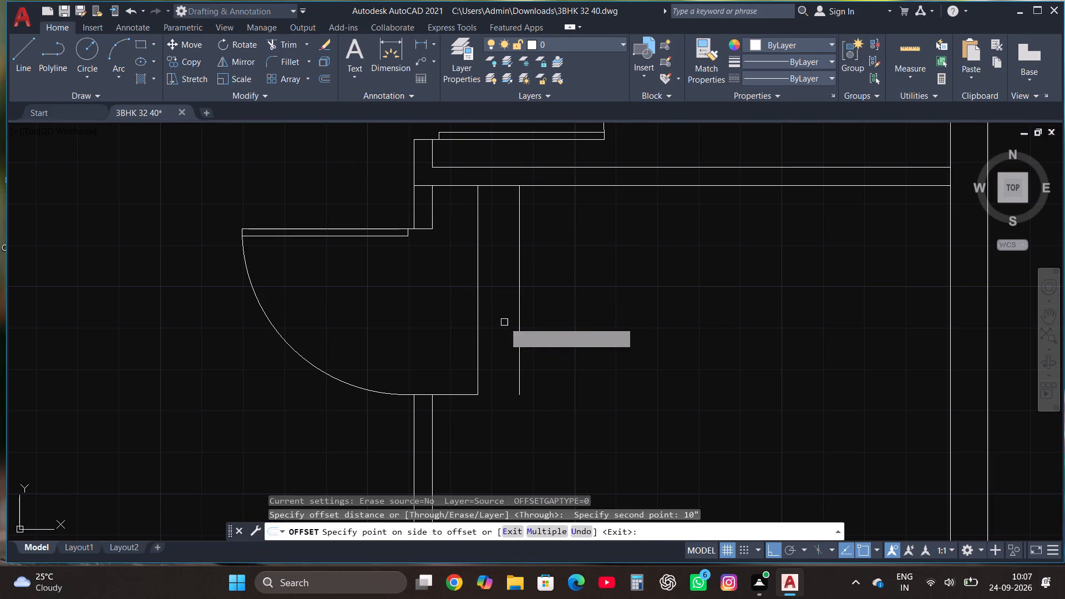
click(519, 331)
click(547, 337)
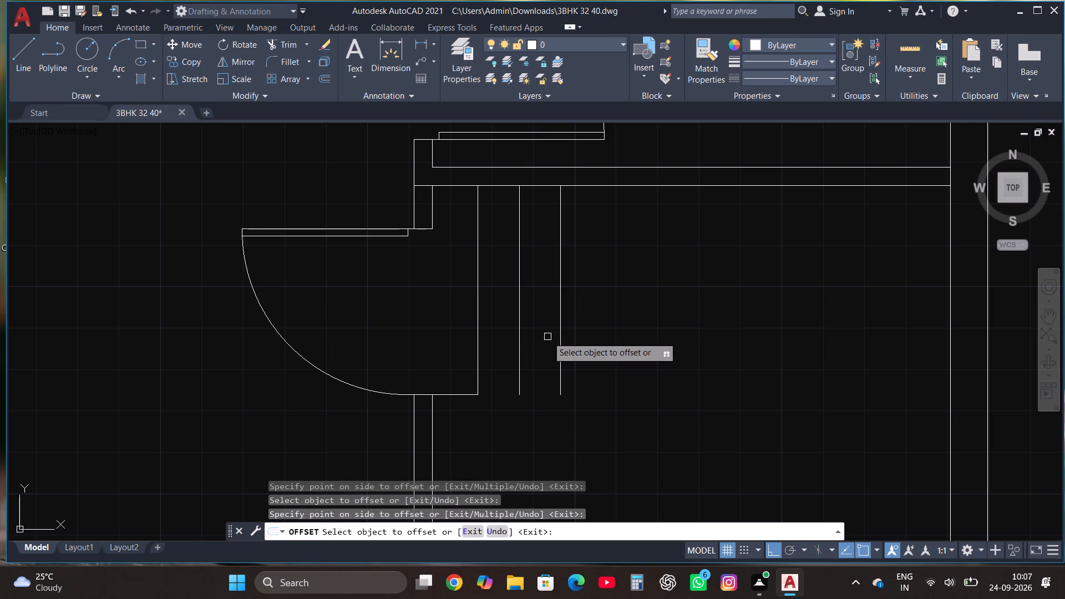
key(Escape)
Draw a horizontal line joining the south ends of the three vertical lines inside the southeast room's door.
click(20, 53)
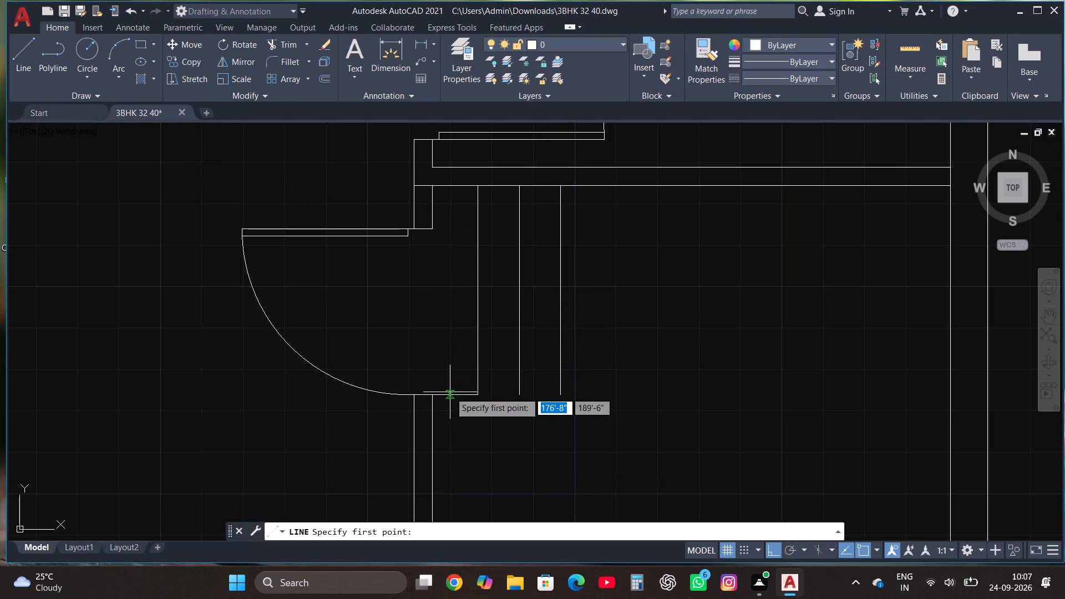
click(474, 398)
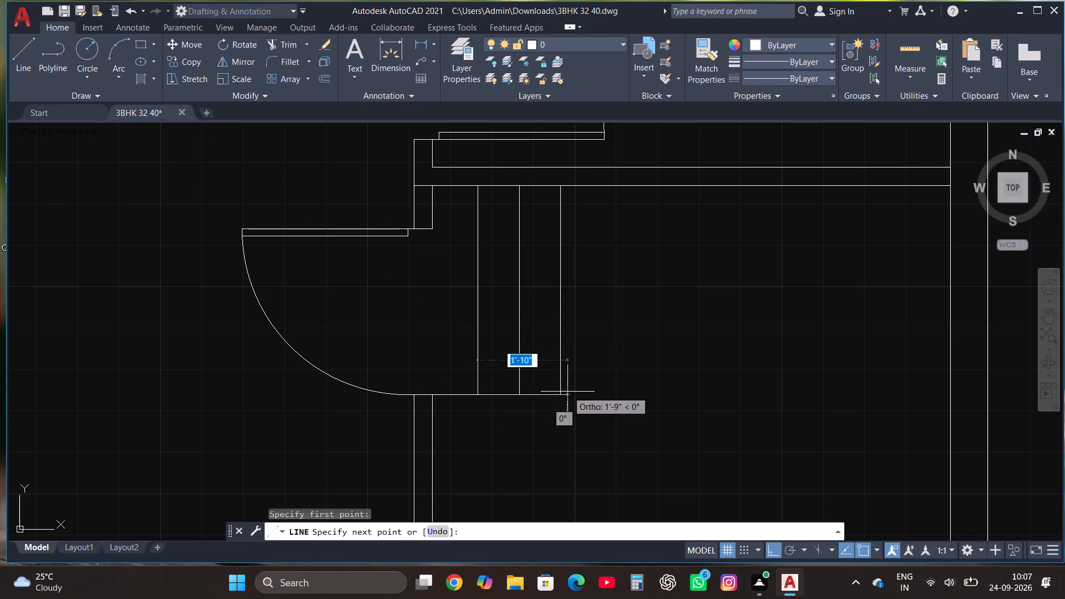
click(560, 393)
key(Escape)
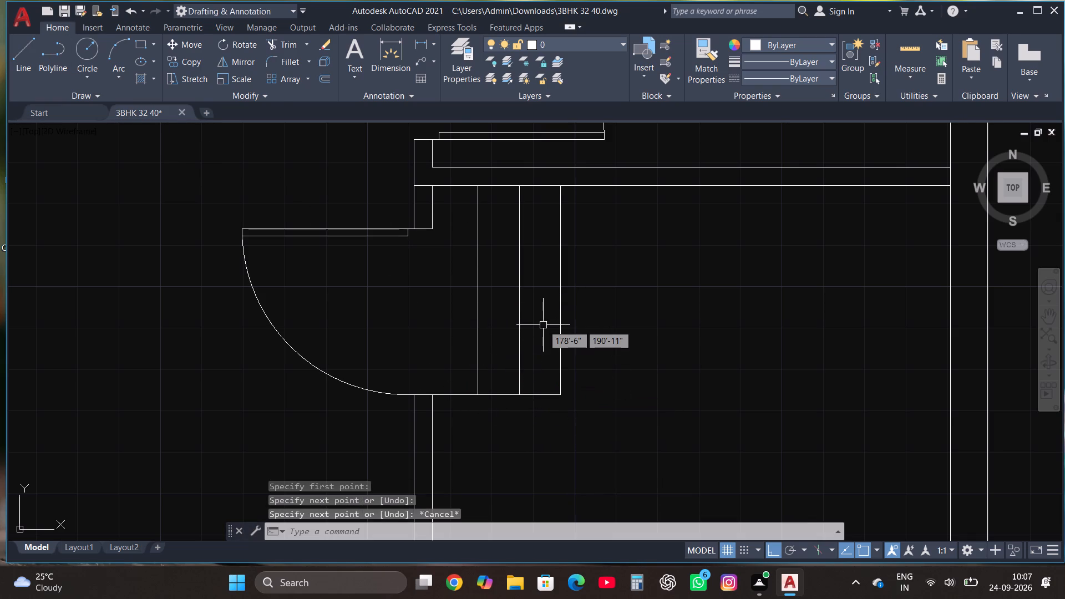
In the middle south room, draw a line 3' up the west partition and across to the east partition, trimming the overrun.
scroll(528, 235, down, 2)
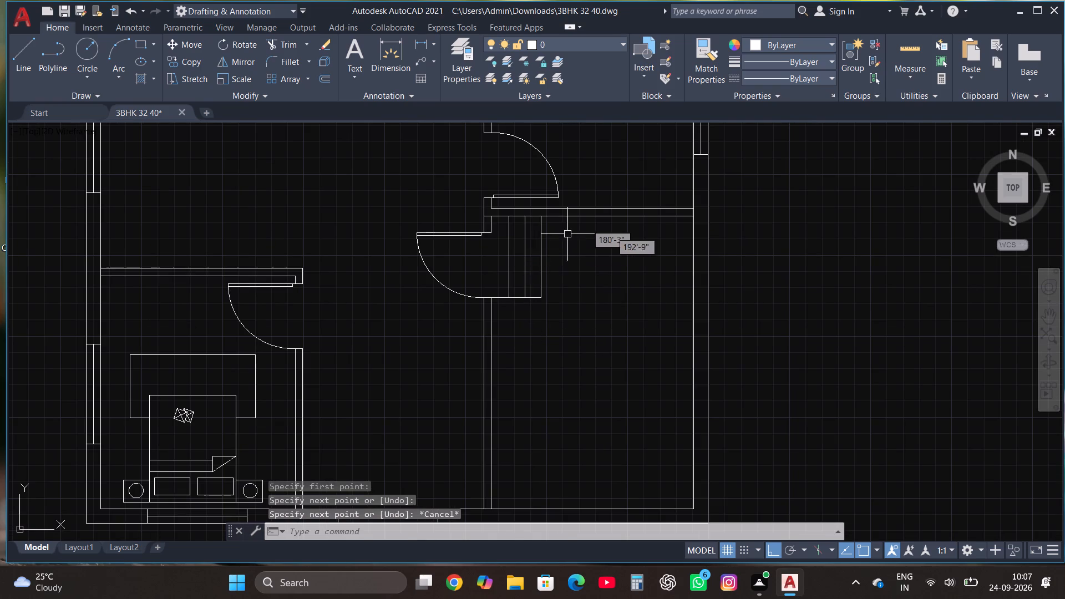
scroll(602, 212, down, 1)
click(23, 54)
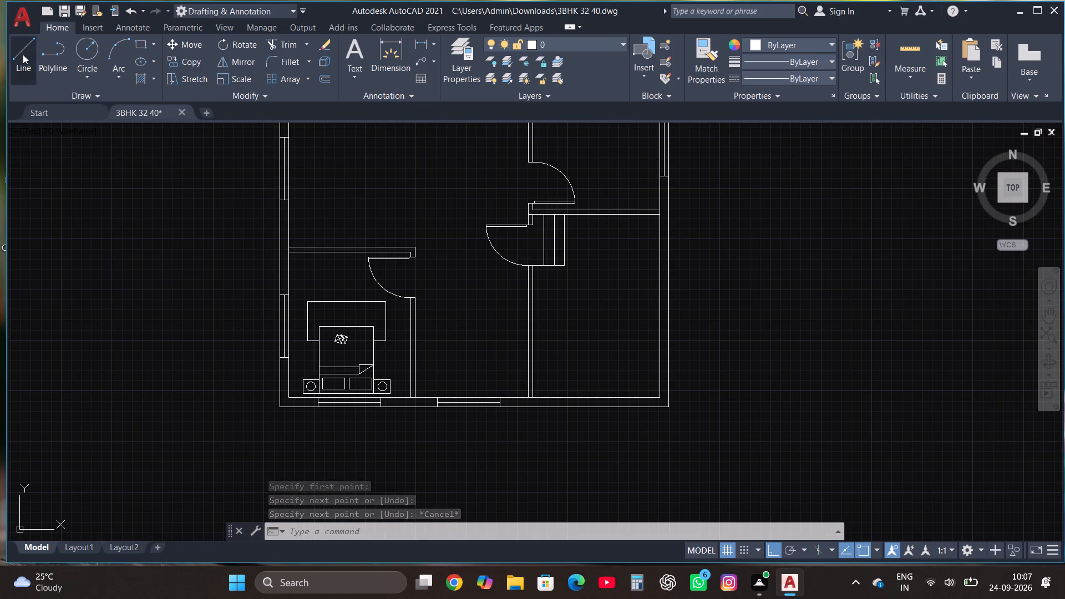
scroll(395, 394, up, 2)
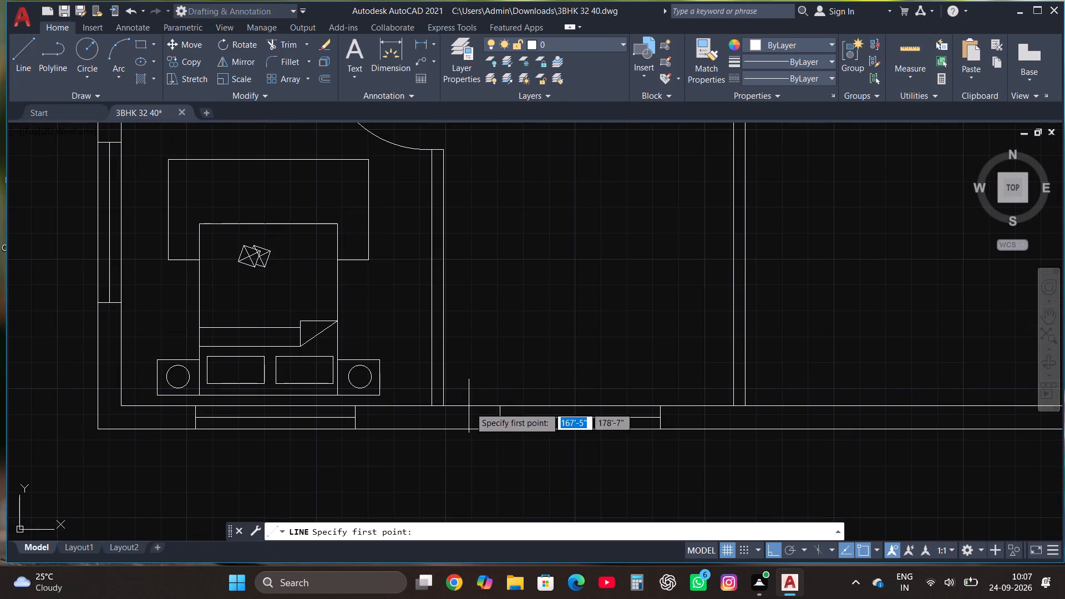
click(441, 405)
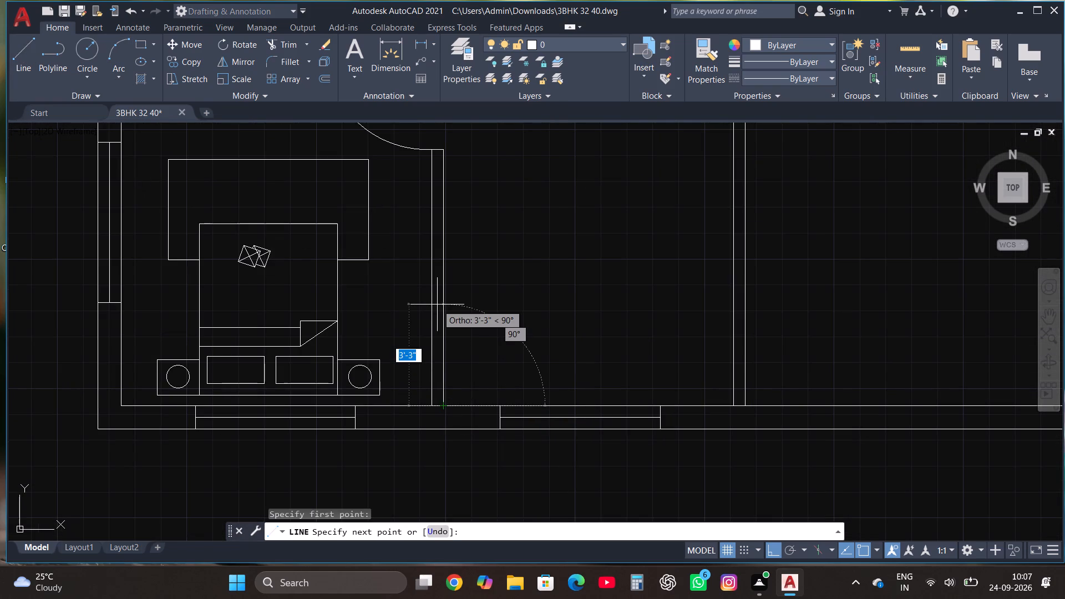
text(3')
key(Return)
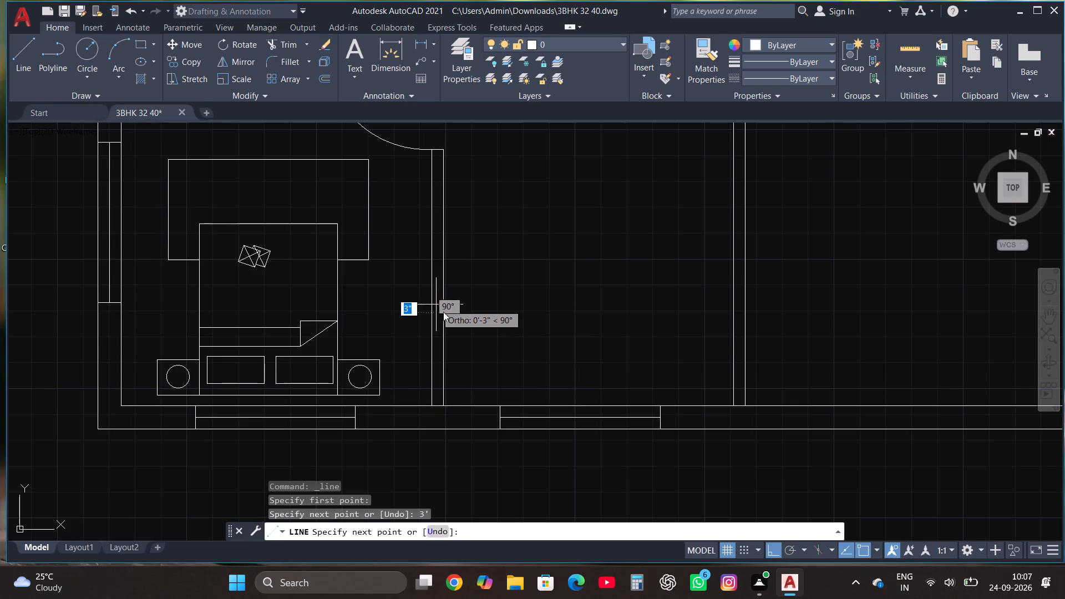
scroll(738, 311, up, 2)
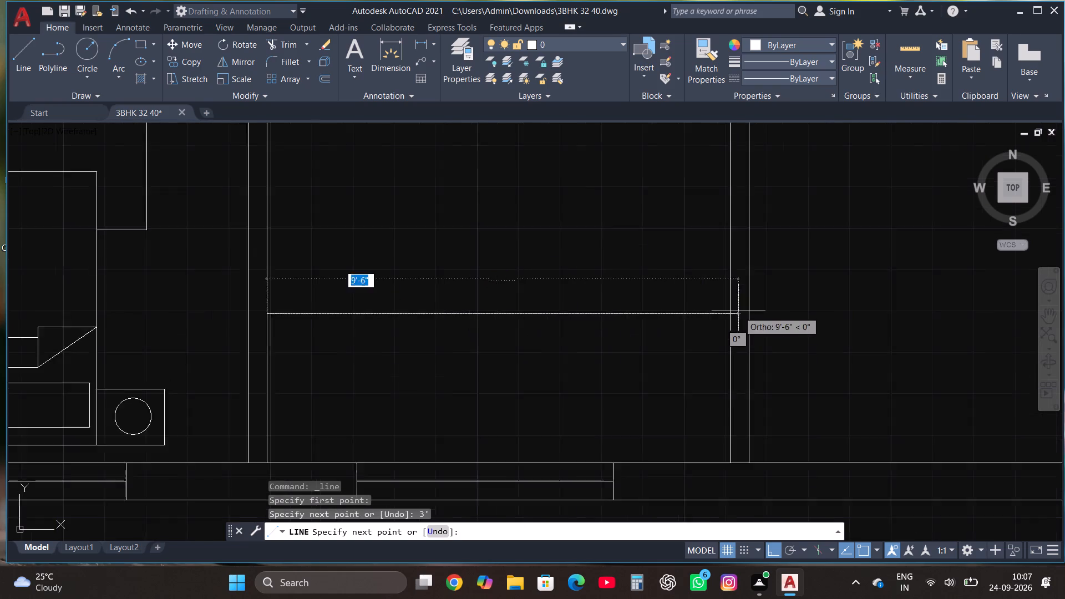
scroll(738, 311, up, 1)
click(738, 311)
key(Escape)
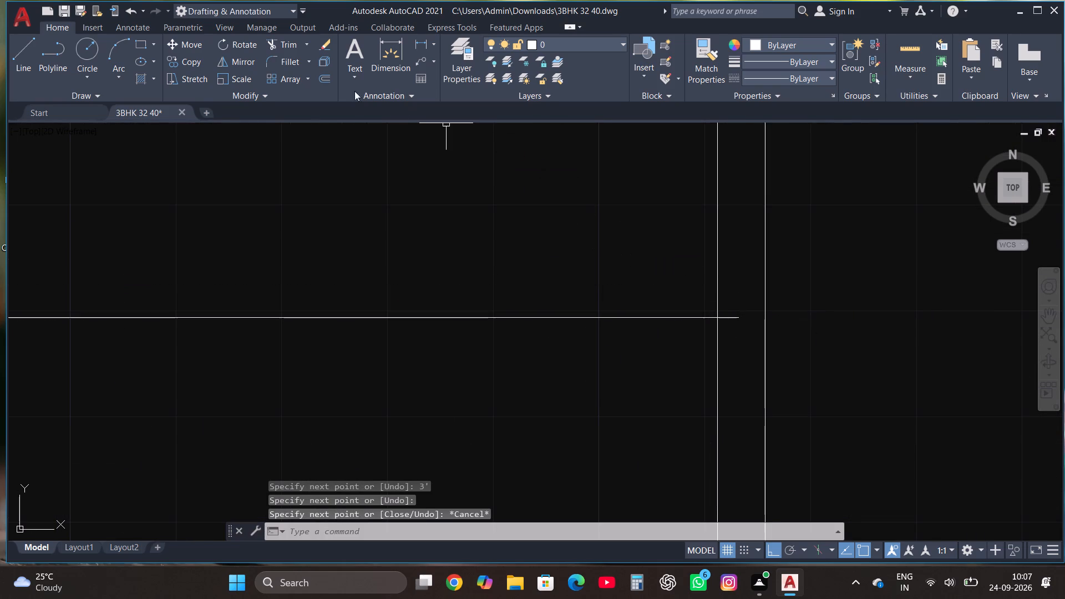
click(276, 42)
click(737, 320)
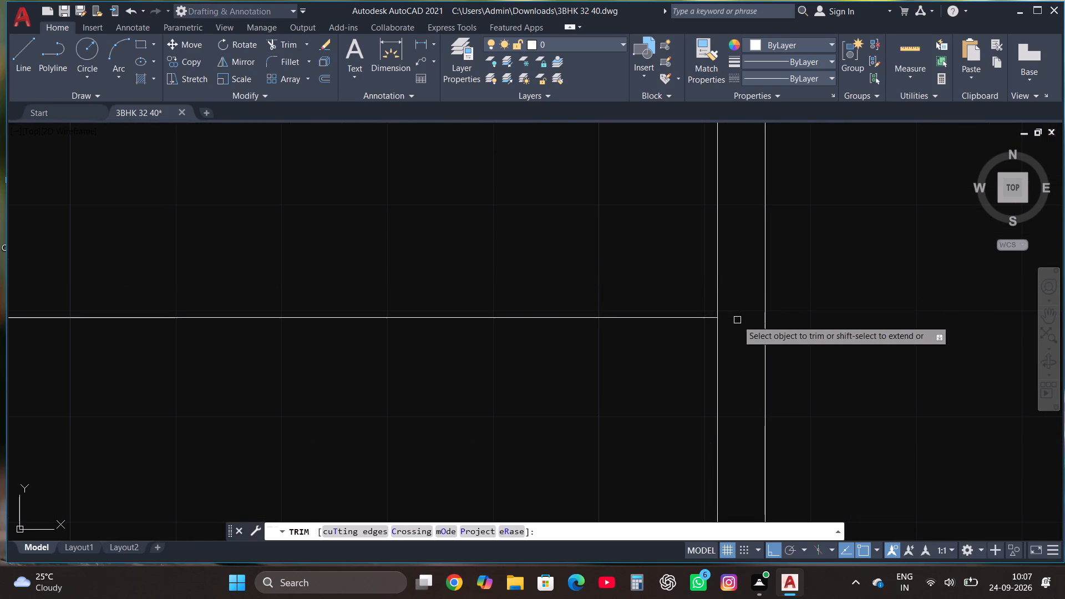
scroll(735, 333, down, 1)
key(Escape)
Draw a line 3' east along the south wall from the middle room's southwest corner and north past the horizontal line.
click(15, 51)
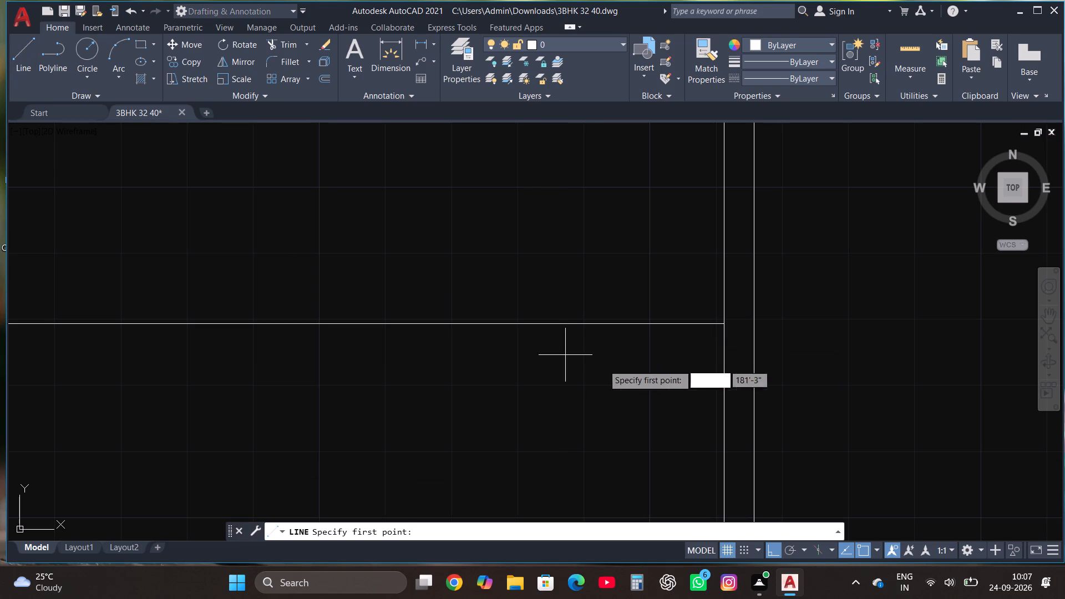
scroll(632, 369, down, 2)
scroll(367, 448, up, 1)
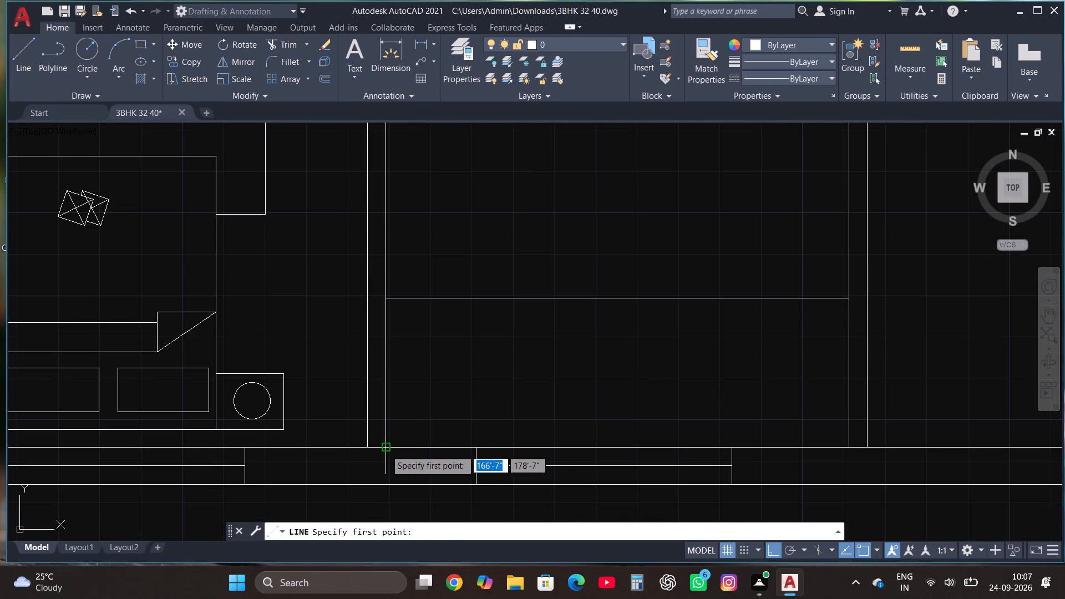
click(384, 451)
text(3')
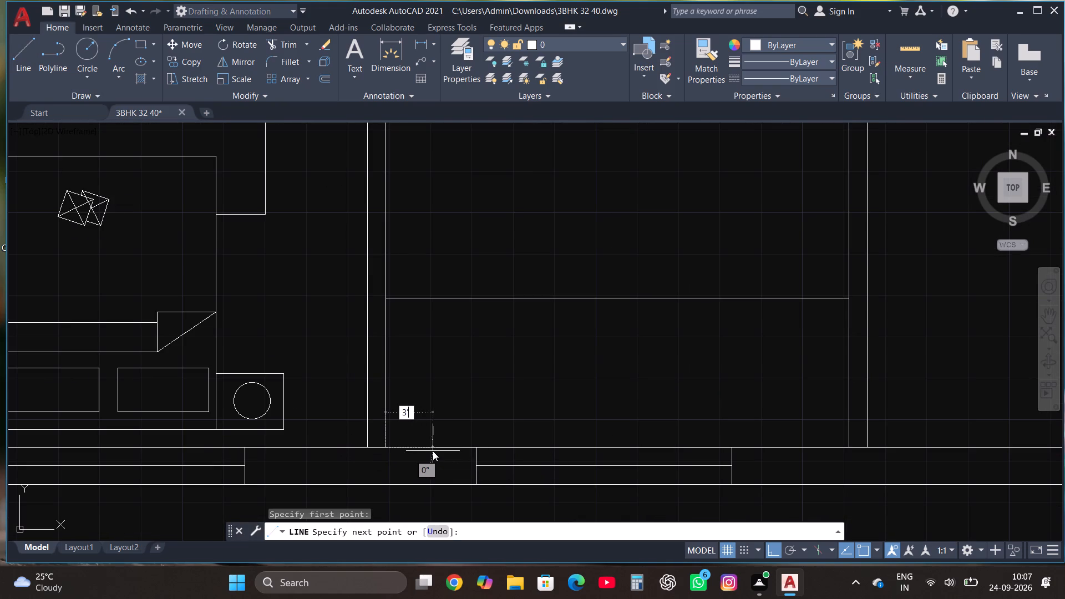
key(Return)
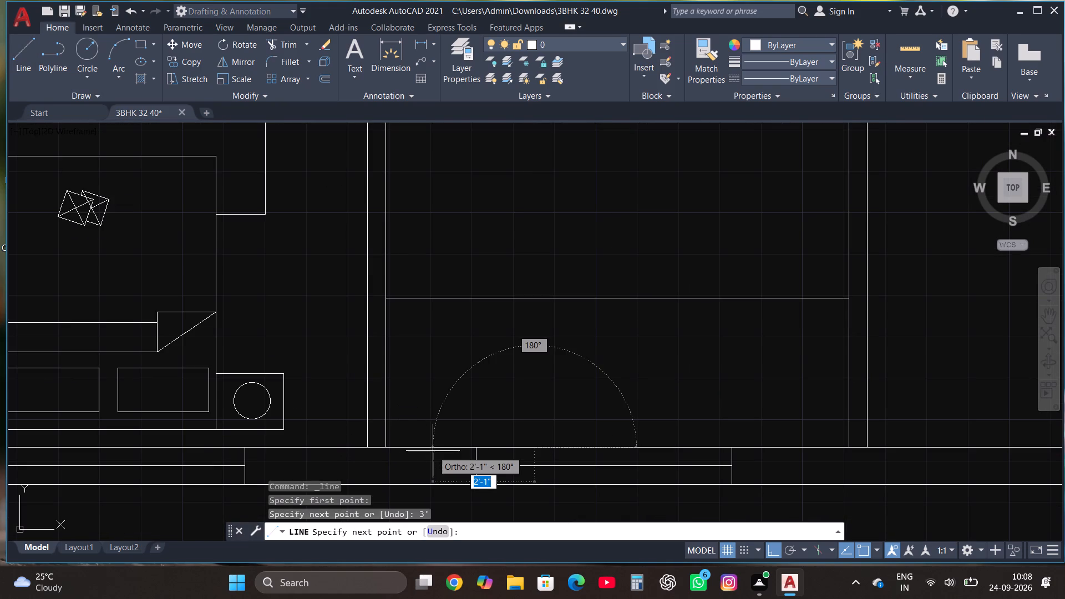
scroll(576, 354, down, 2)
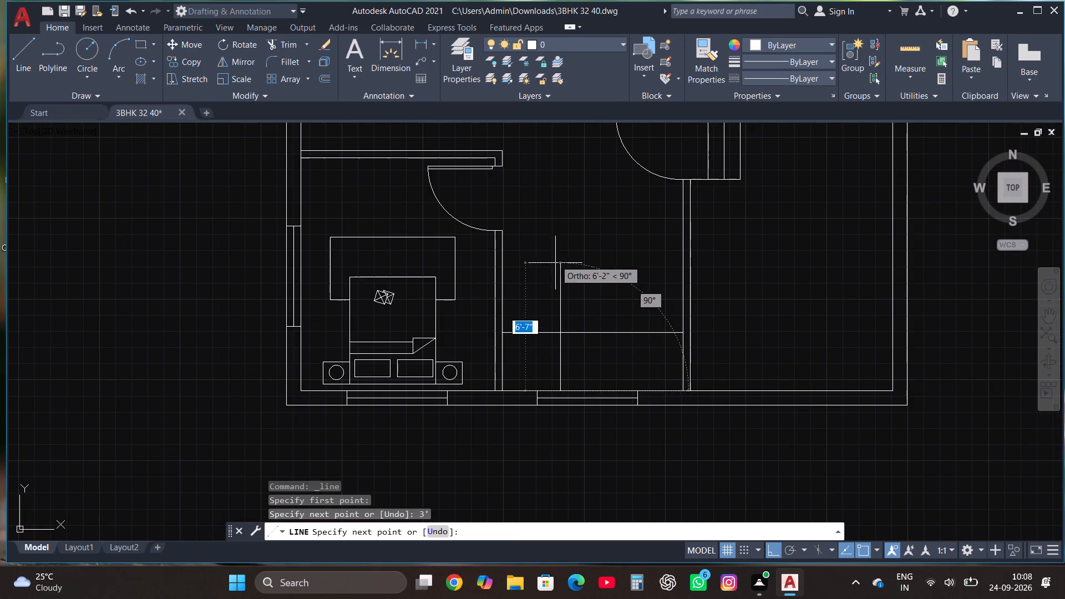
scroll(554, 243, up, 1)
click(549, 228)
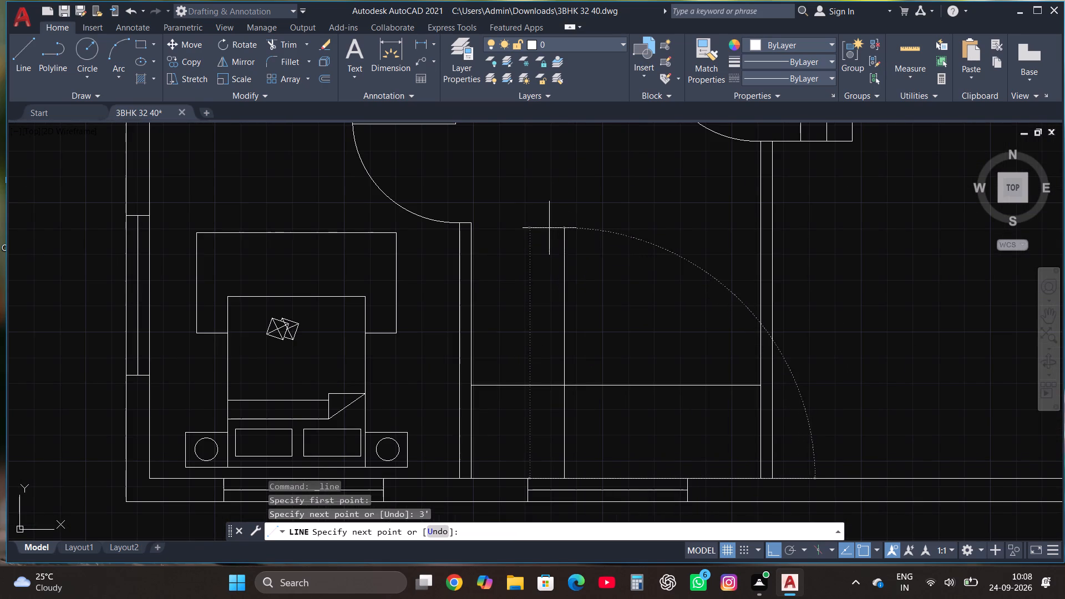
key(Escape)
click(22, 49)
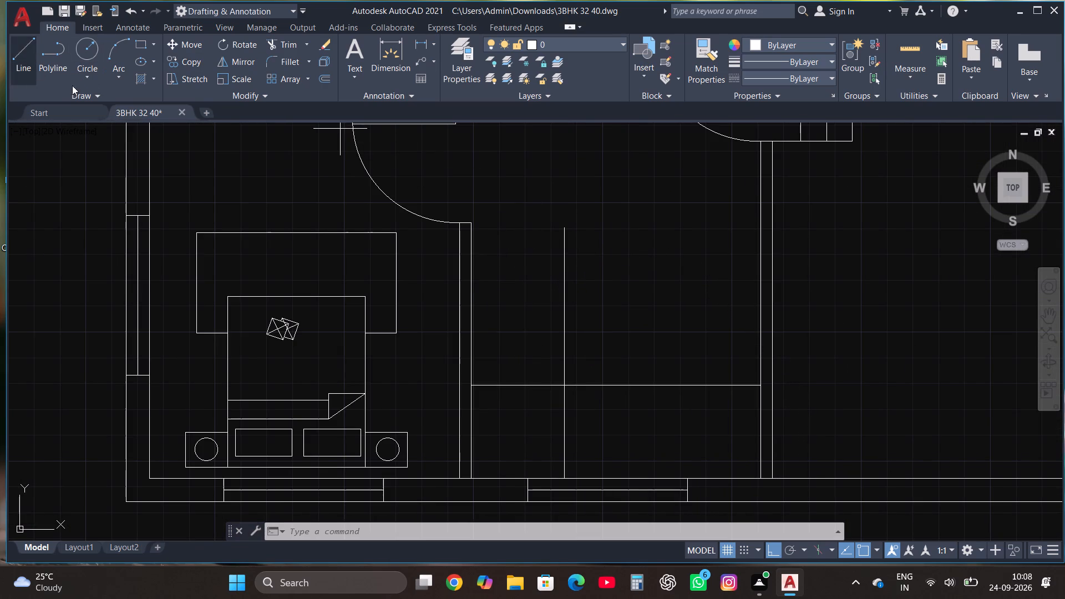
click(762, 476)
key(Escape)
Draw a line 3' west along the south wall from the middle south room's southeast corner and north past the horizontal line.
click(28, 55)
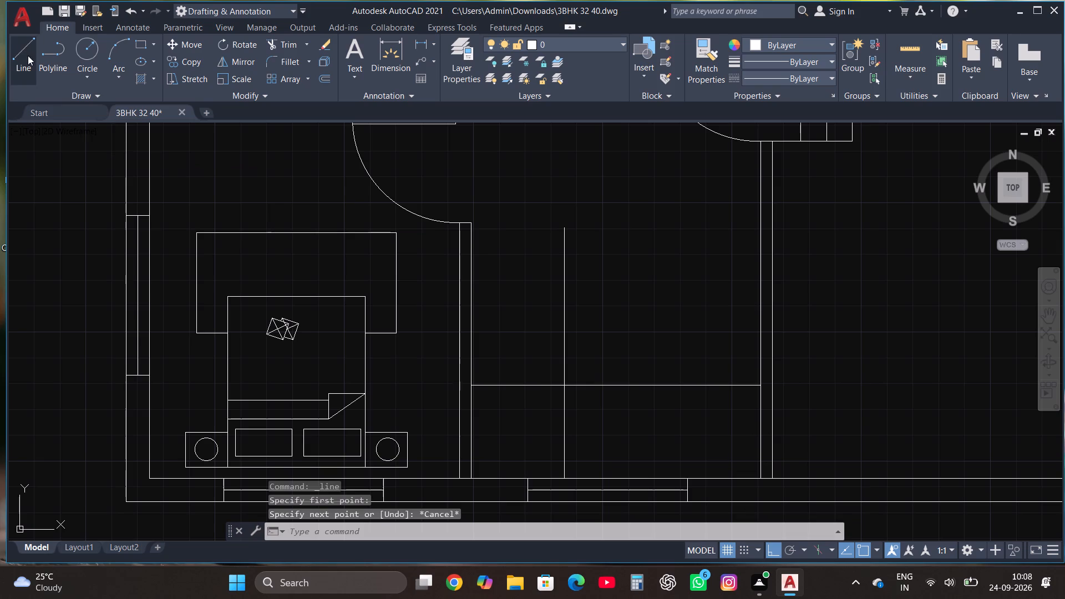
click(759, 477)
text(3')
key(Return)
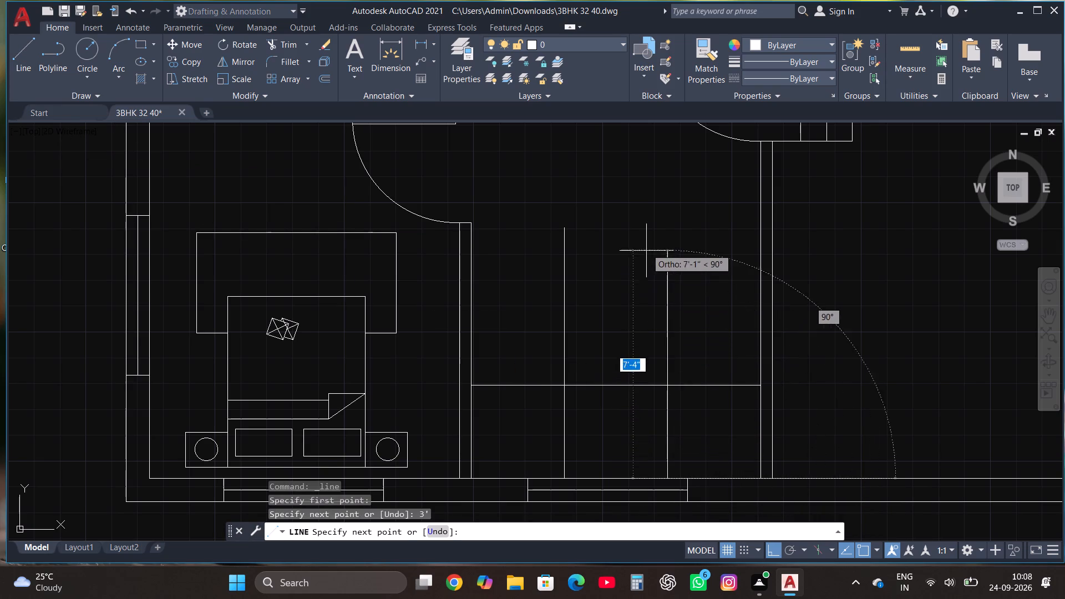
click(653, 226)
key(Escape)
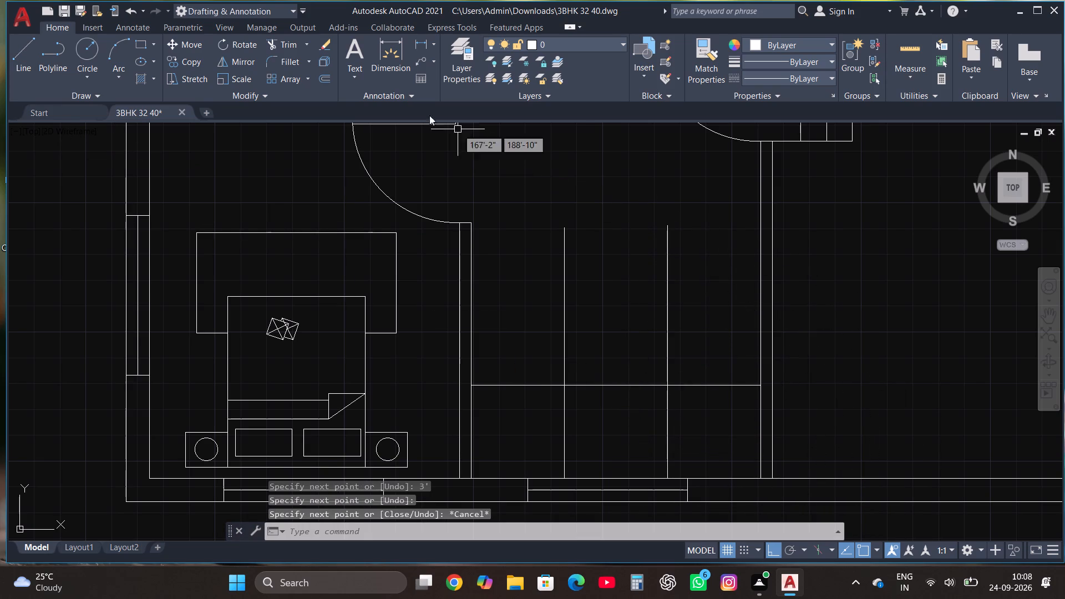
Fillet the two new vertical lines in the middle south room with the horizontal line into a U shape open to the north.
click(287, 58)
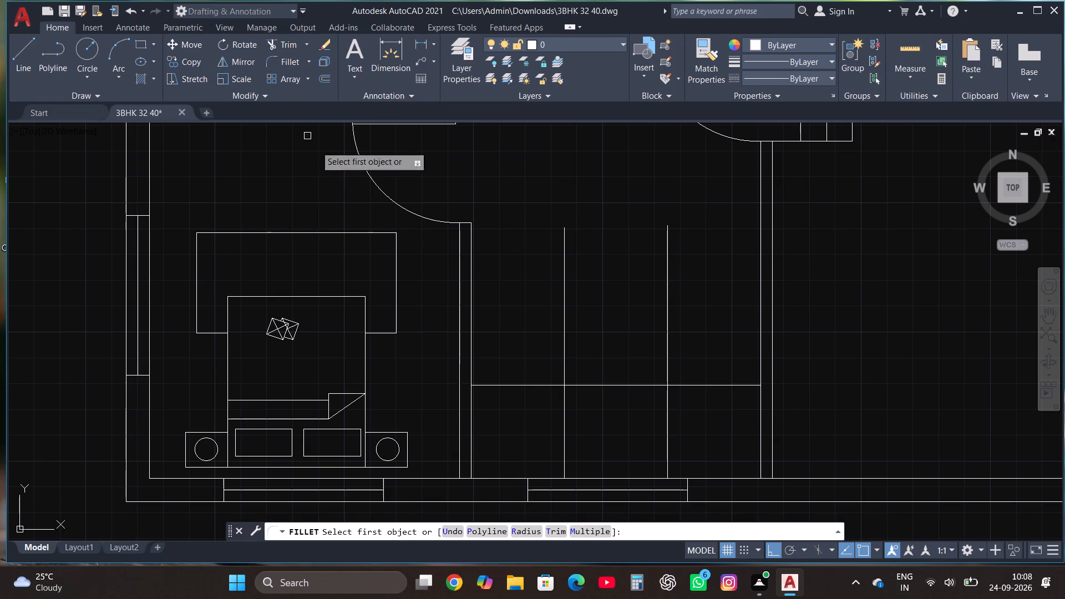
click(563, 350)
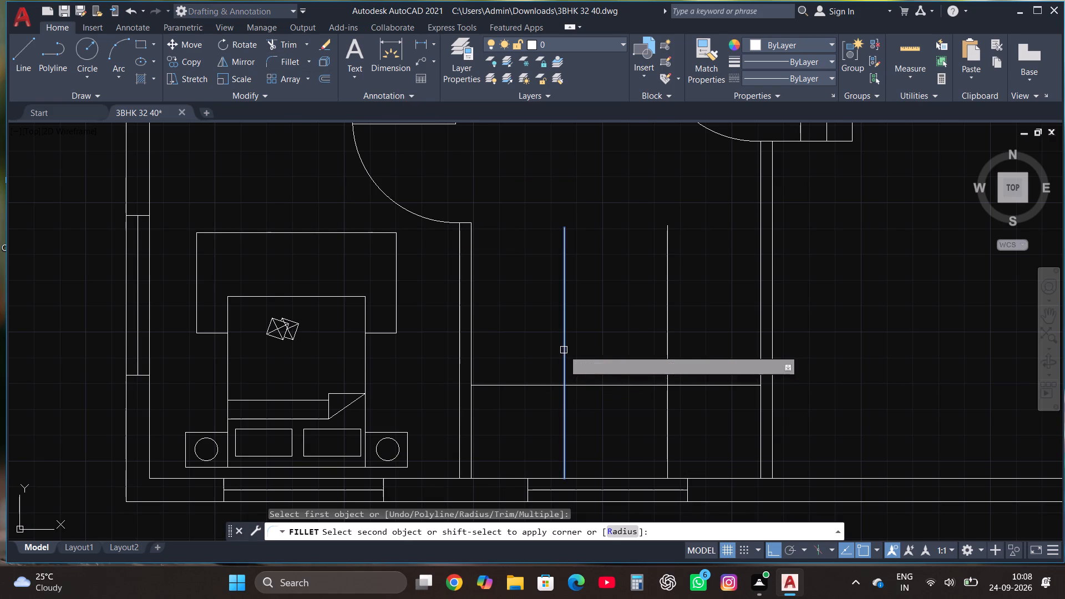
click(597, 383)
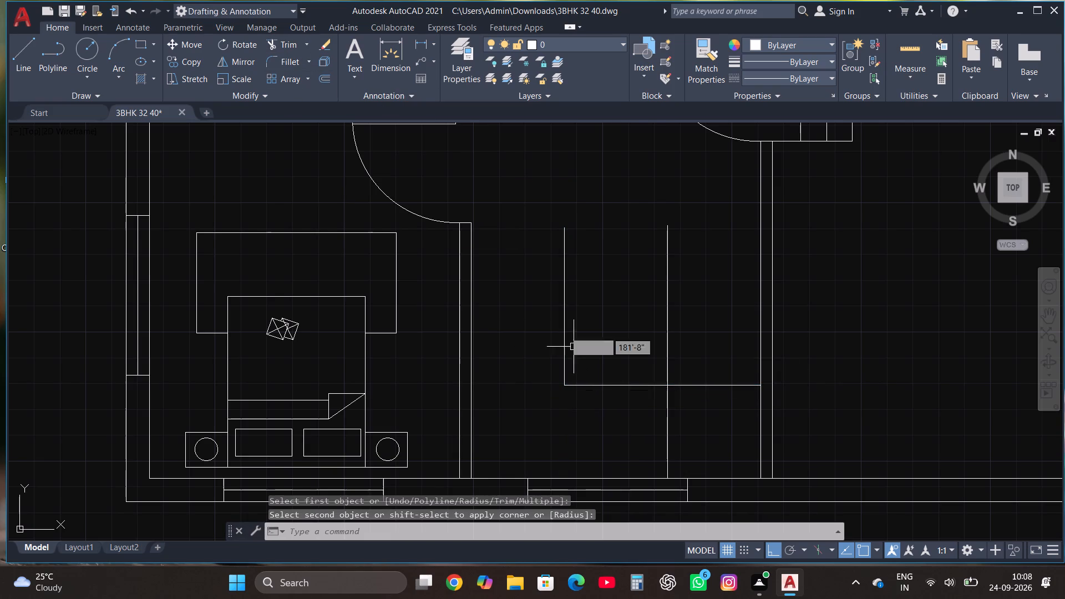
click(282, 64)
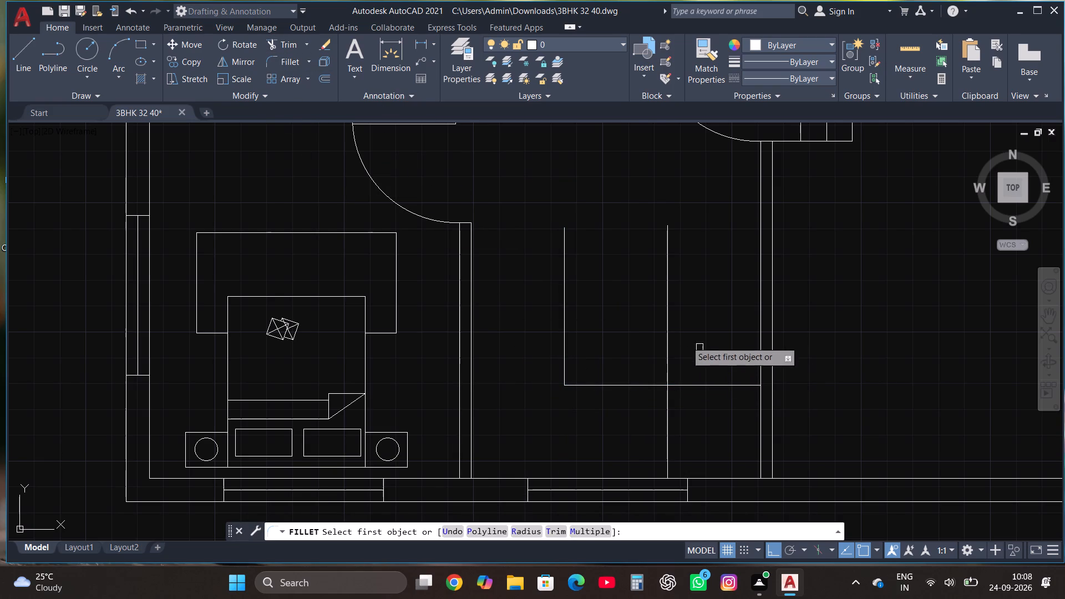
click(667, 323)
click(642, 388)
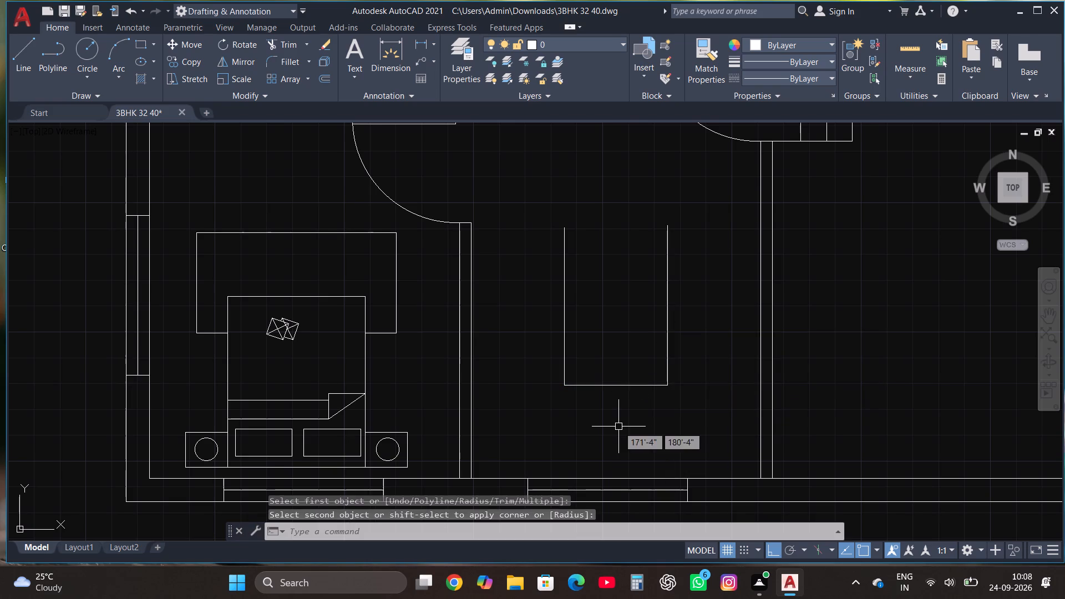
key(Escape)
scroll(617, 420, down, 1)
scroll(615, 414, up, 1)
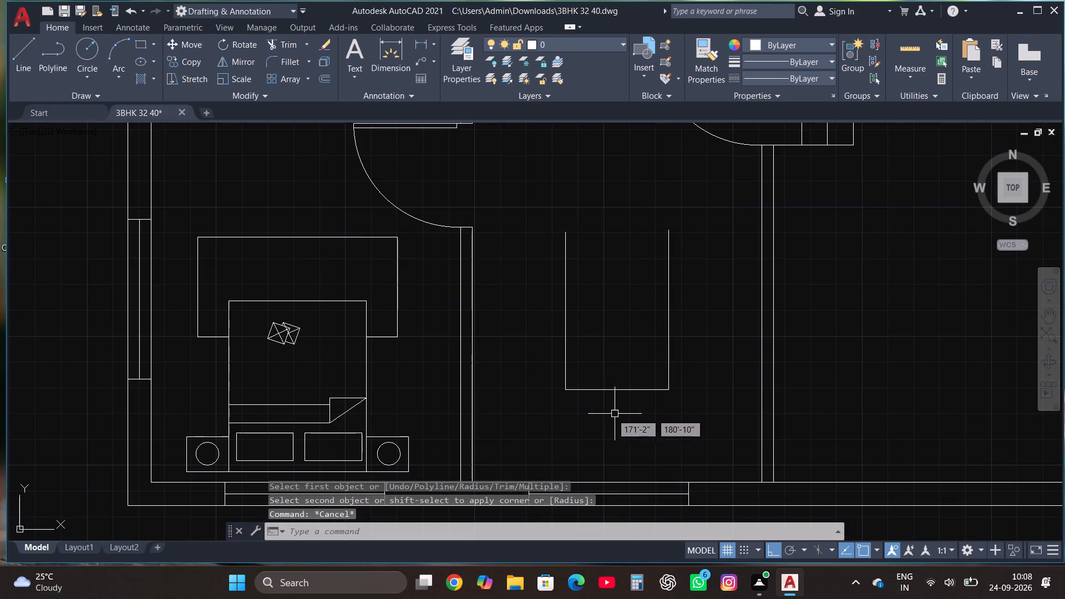
Draw a horizontal line from the U's southwest corner to the west partition and across to the east partition, trimming both overruns.
click(18, 55)
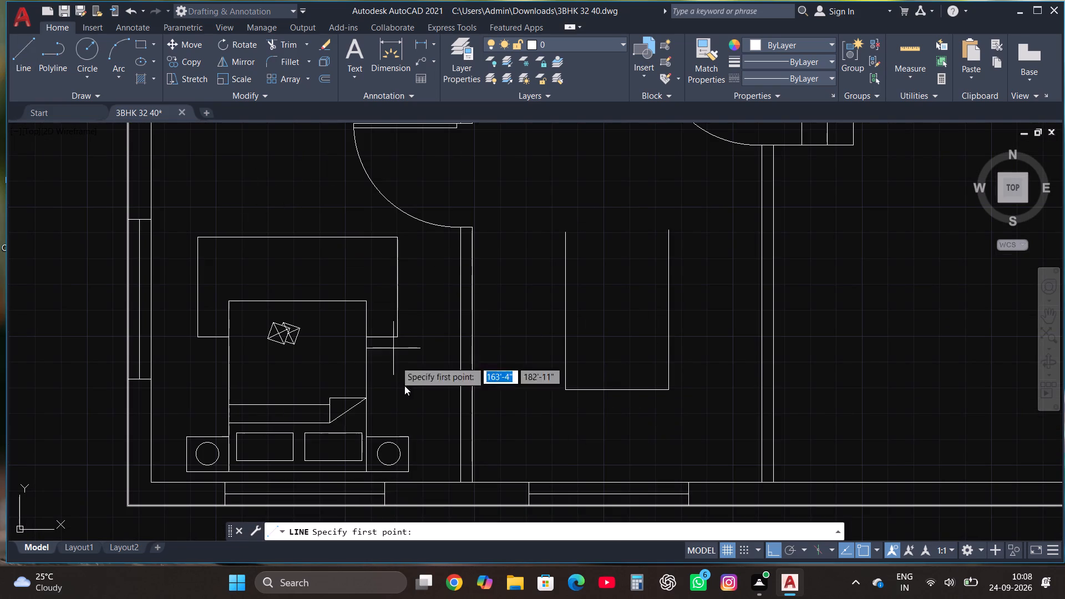
scroll(425, 420, up, 1)
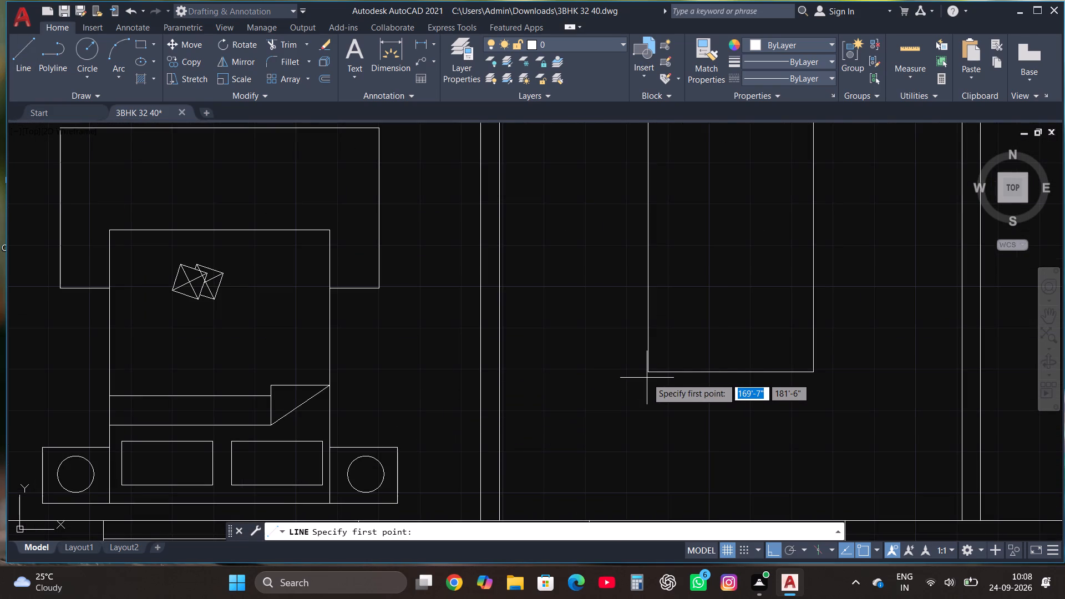
click(650, 372)
scroll(542, 377, up, 1)
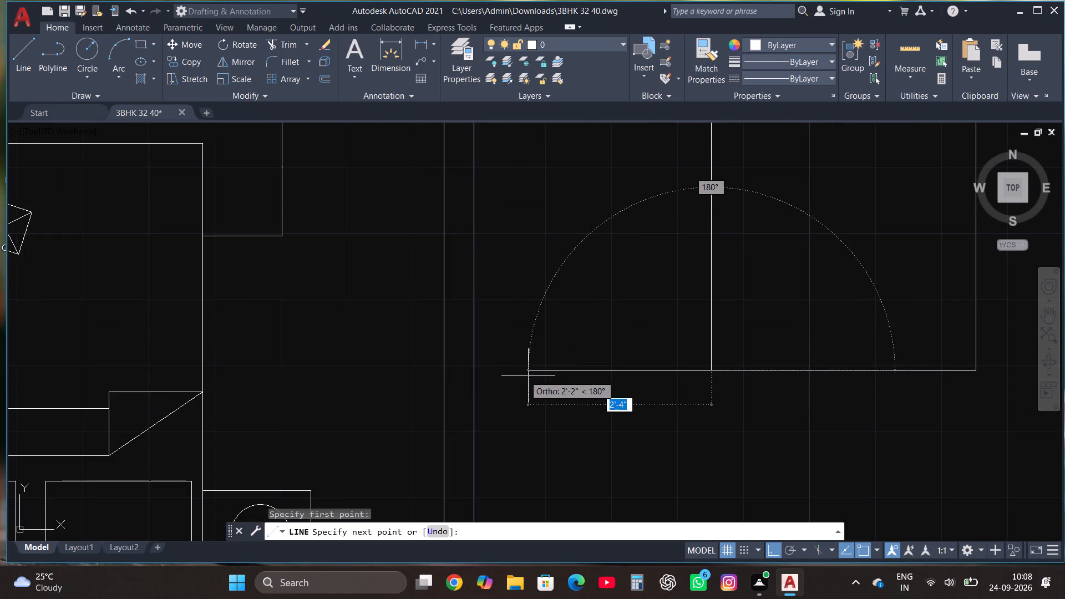
click(465, 370)
scroll(584, 377, down, 2)
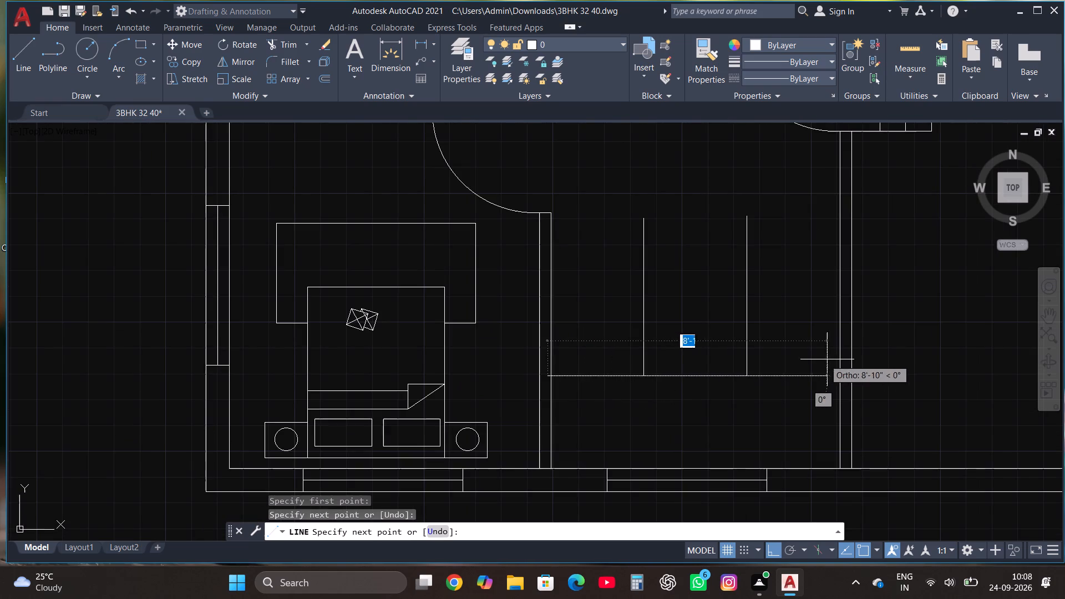
scroll(843, 366, up, 4)
click(819, 399)
key(Escape)
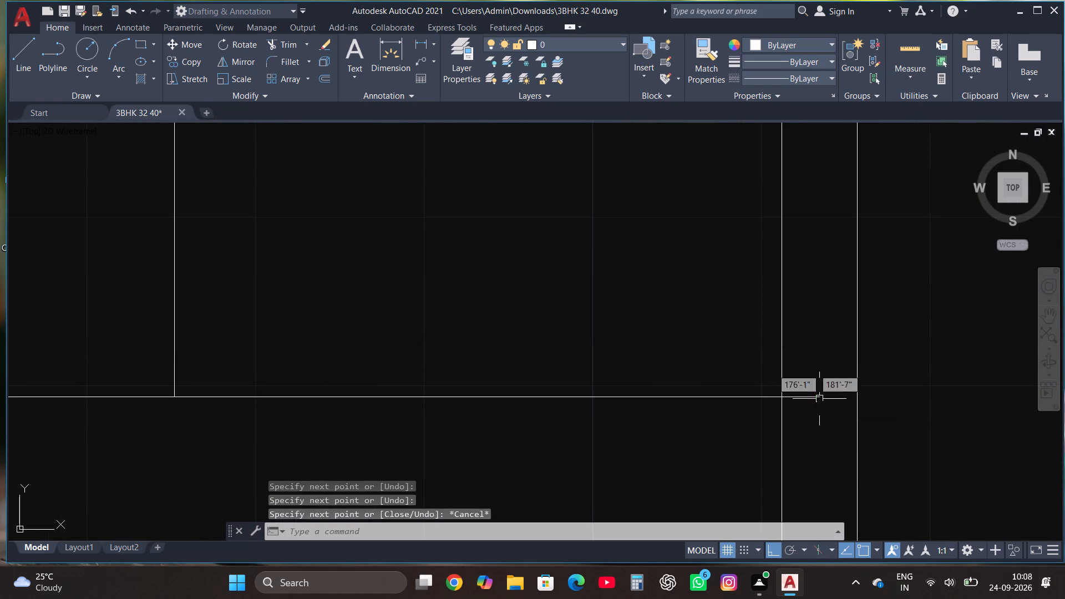
click(293, 47)
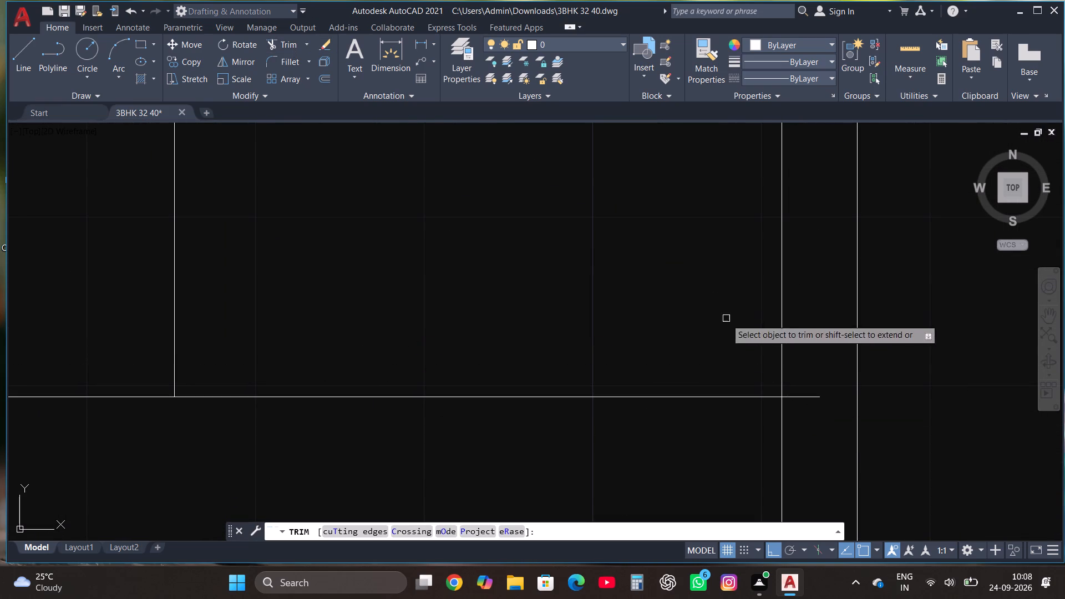
click(795, 394)
scroll(823, 403, down, 3)
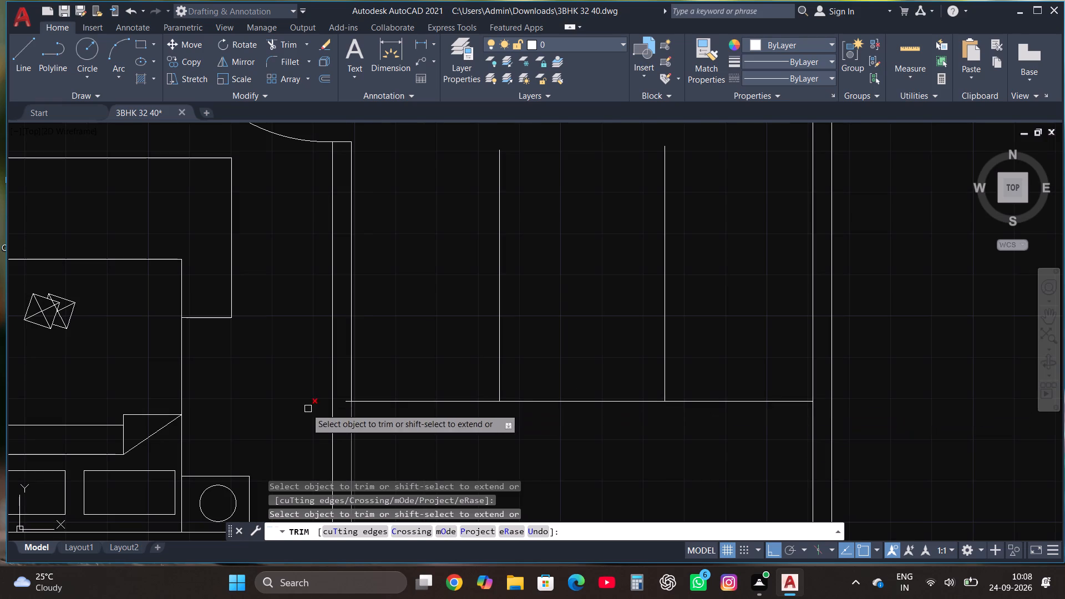
click(342, 400)
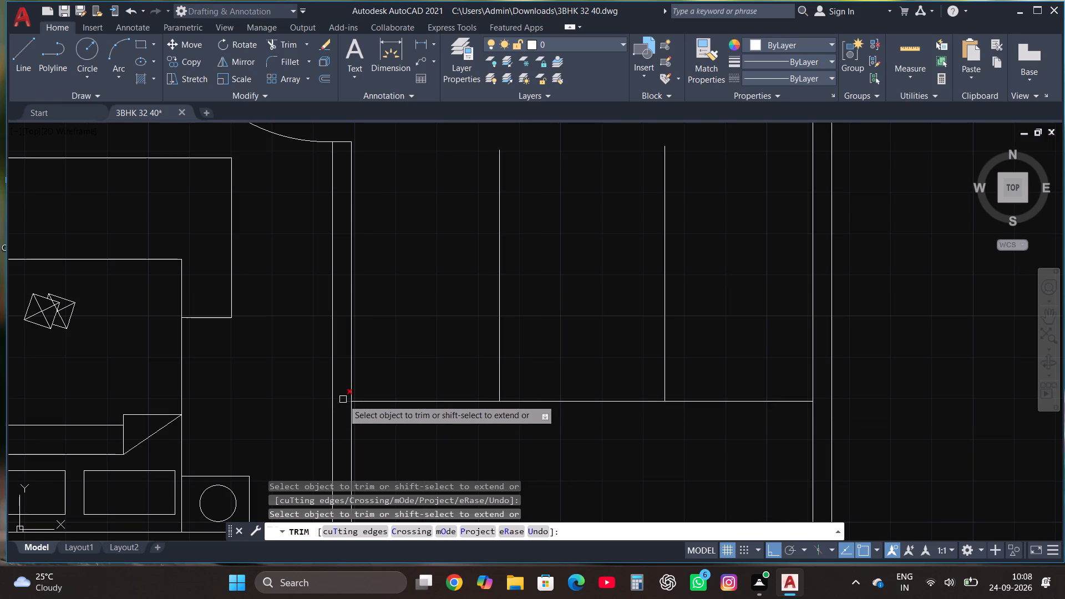
click(346, 401)
key(Escape)
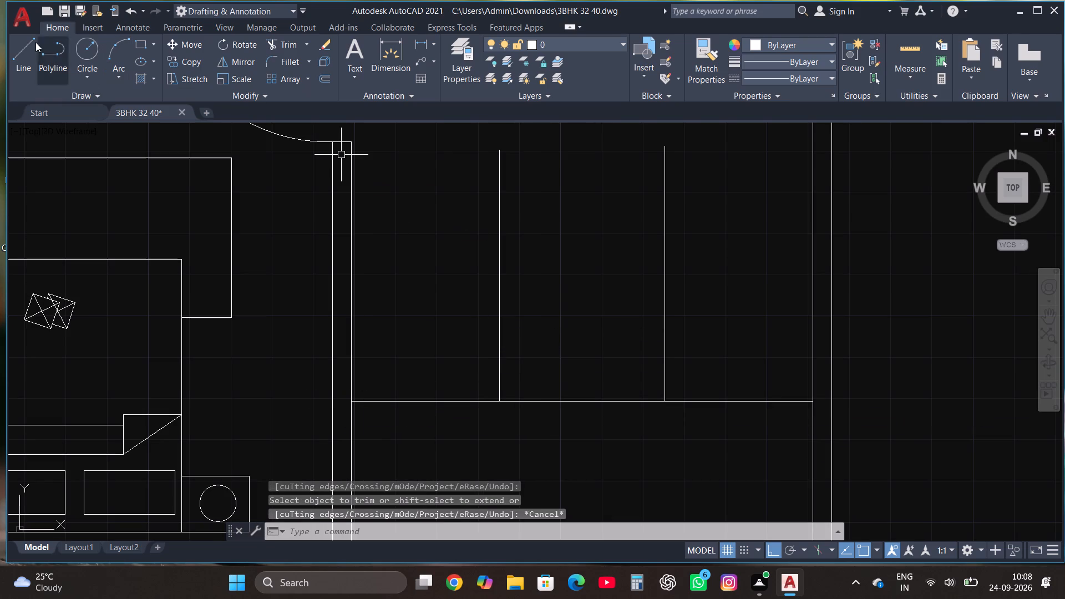
Draw a vertical line from each of the U's two south corners down past the inner face of the south wall.
click(29, 59)
scroll(339, 204, down, 2)
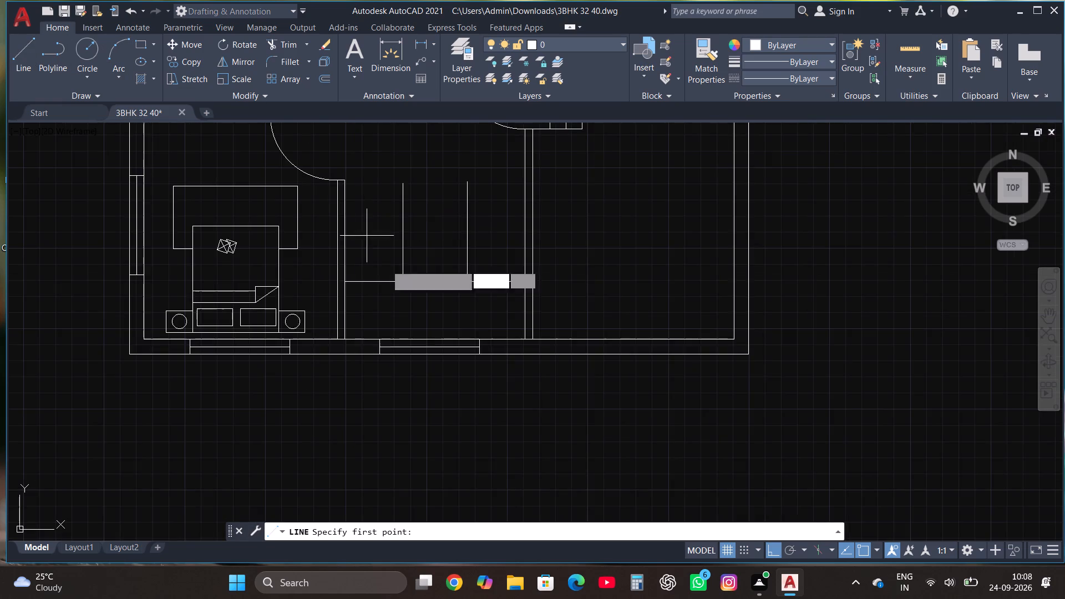
scroll(403, 310, up, 1)
click(402, 264)
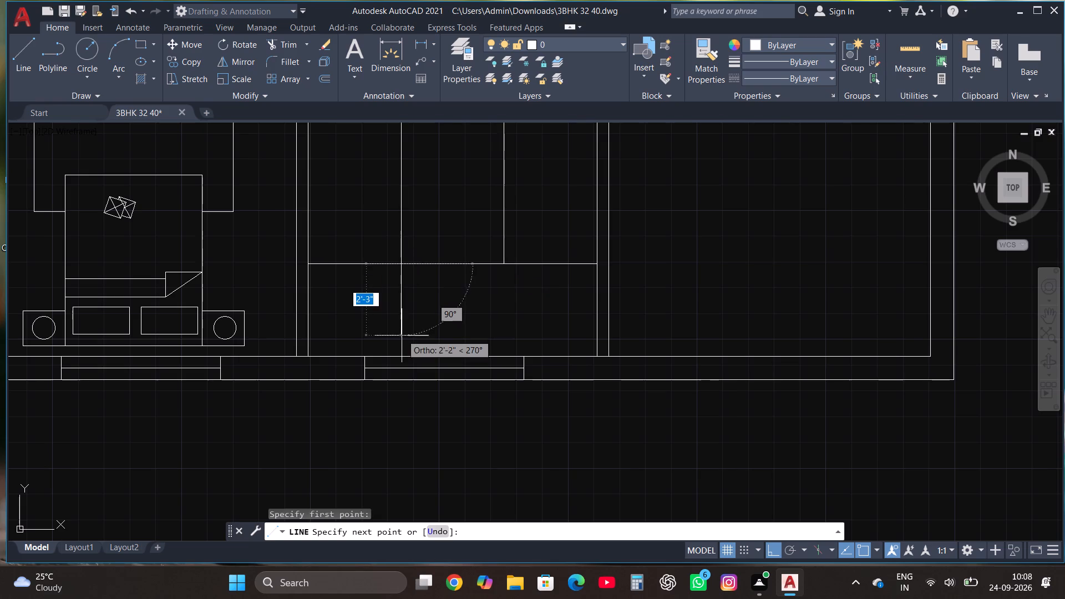
scroll(402, 346, up, 3)
click(394, 427)
key(Escape)
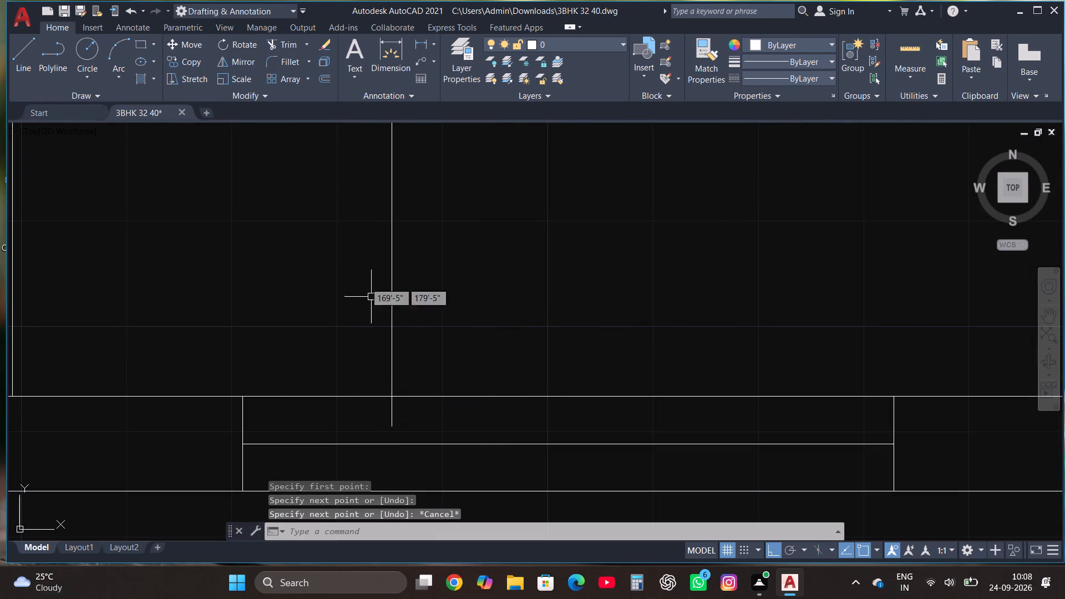
click(22, 44)
scroll(426, 368, down, 2)
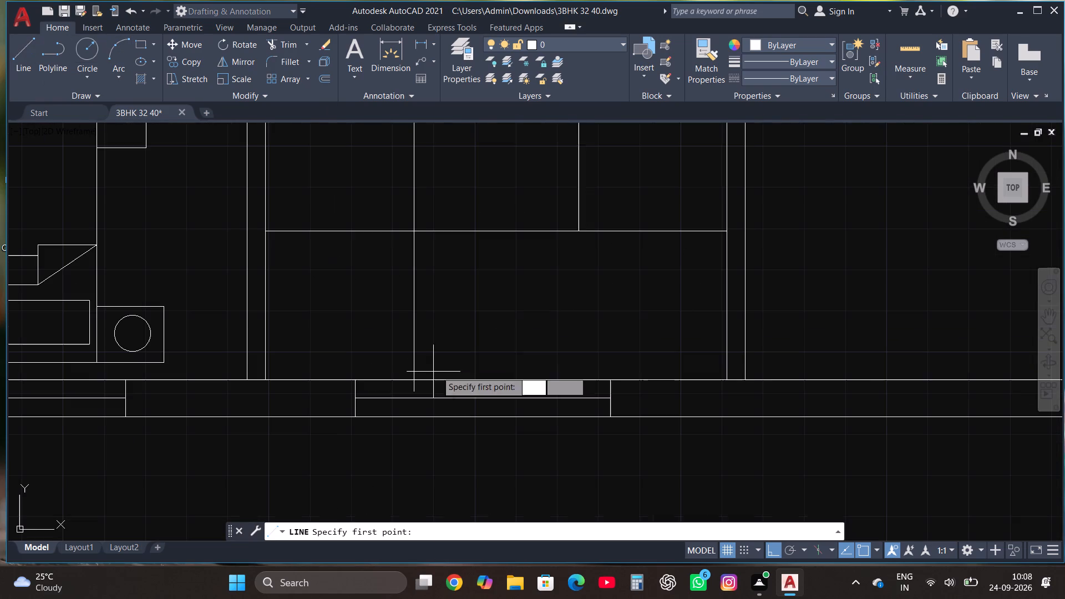
click(577, 231)
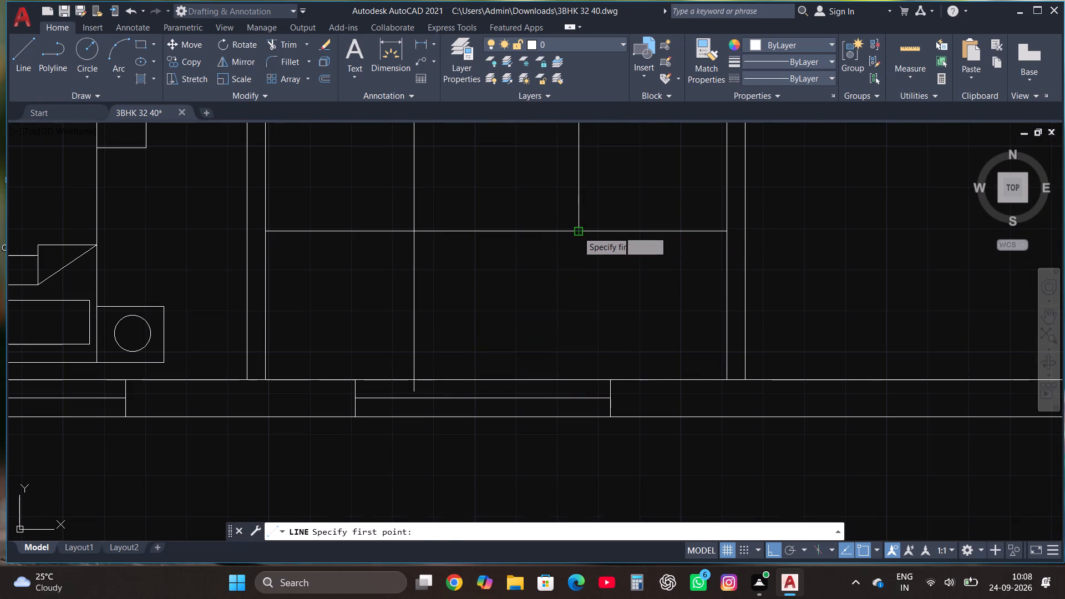
scroll(586, 399, up, 1)
click(570, 381)
key(Escape)
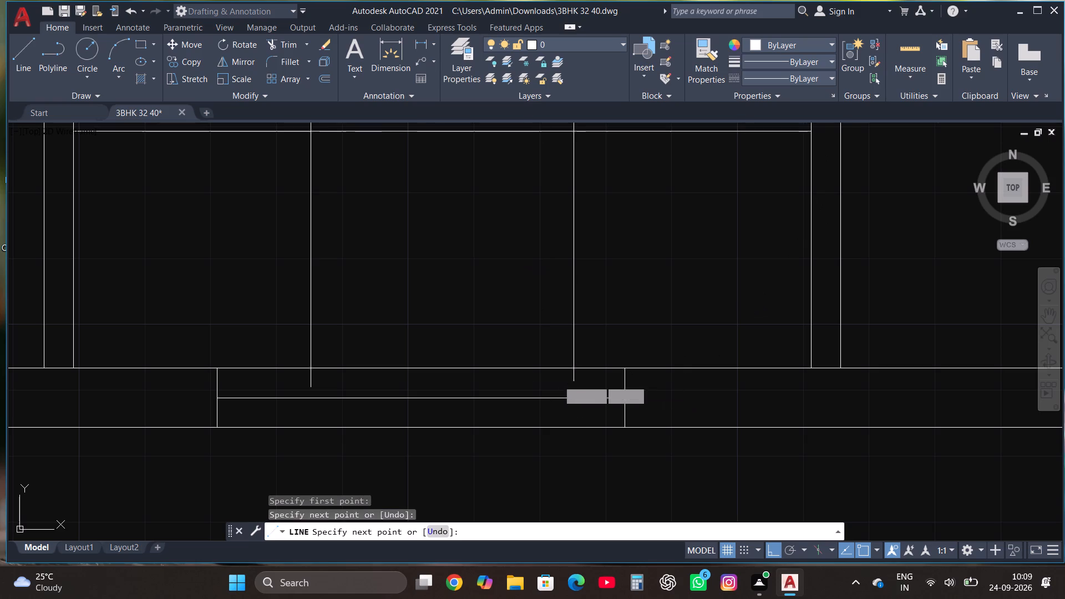
Trim the ends of the two vertical lines that overrun the south wall's inner face into the window.
click(298, 35)
click(292, 41)
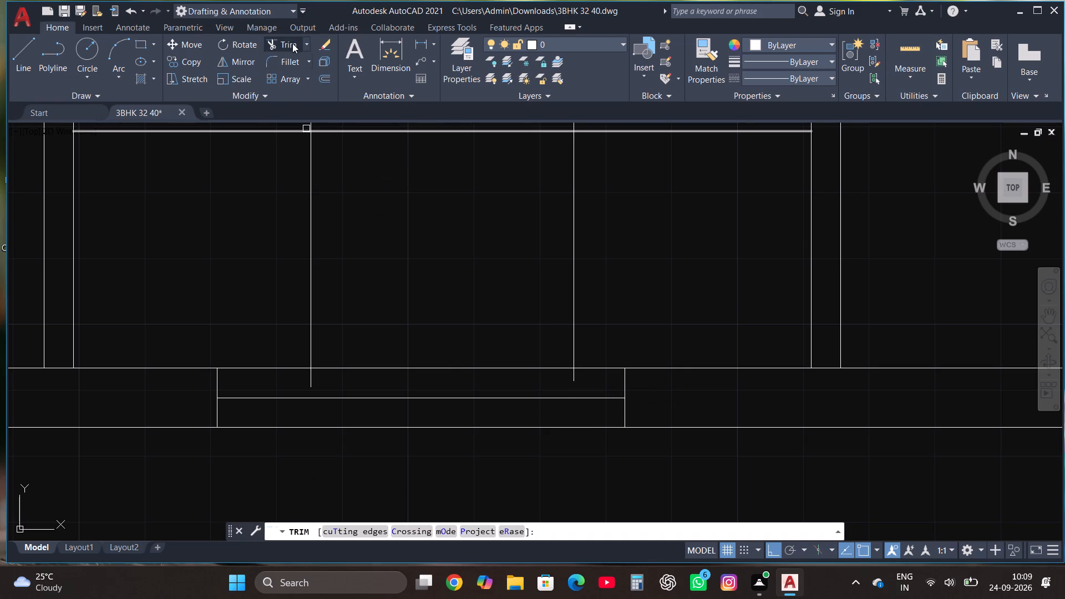
click(311, 376)
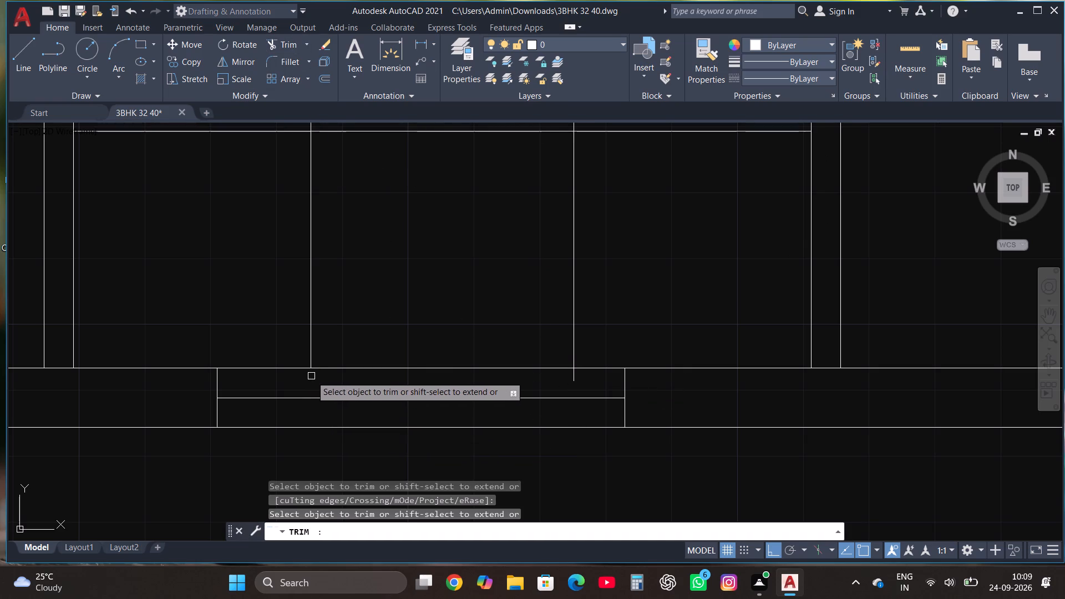
click(577, 377)
click(560, 378)
key(Escape)
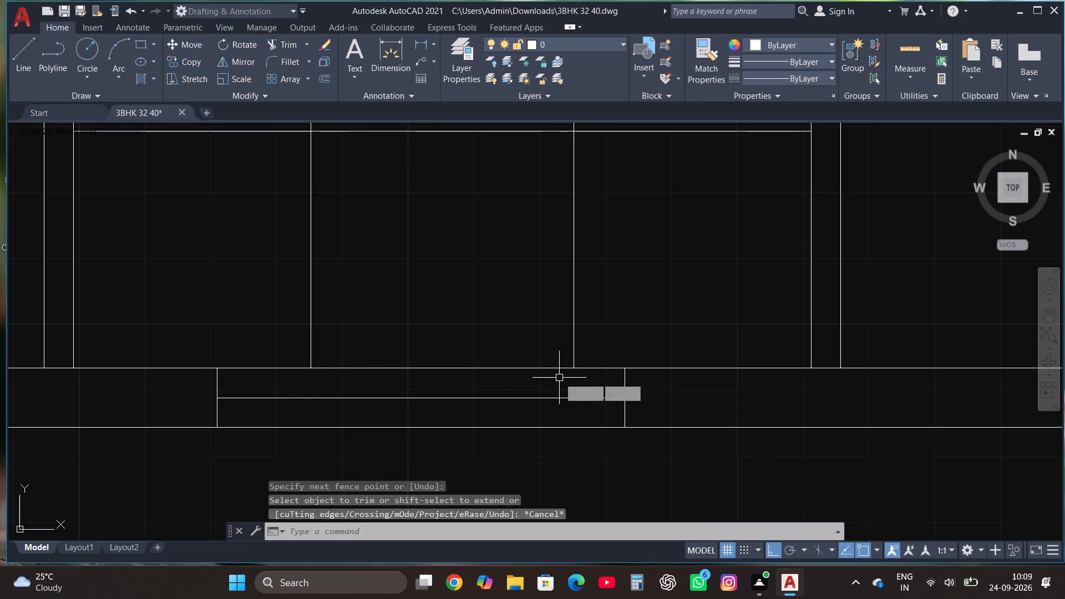
Offset the horizontal stair line northward six times at 10" spacing to lay out the treads between the partitions.
scroll(553, 409, down, 3)
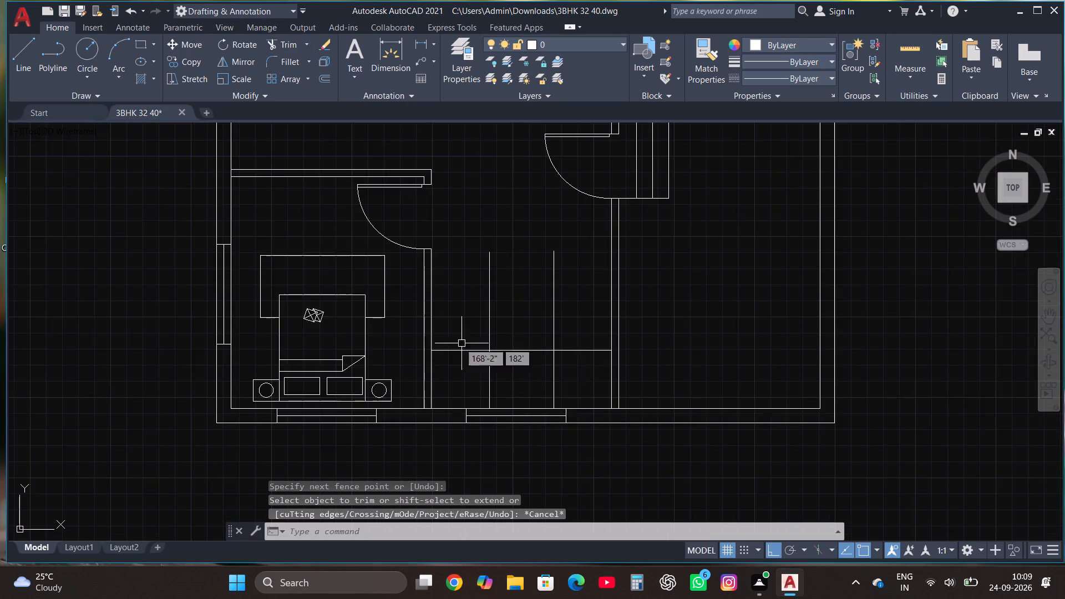
scroll(459, 343, up, 1)
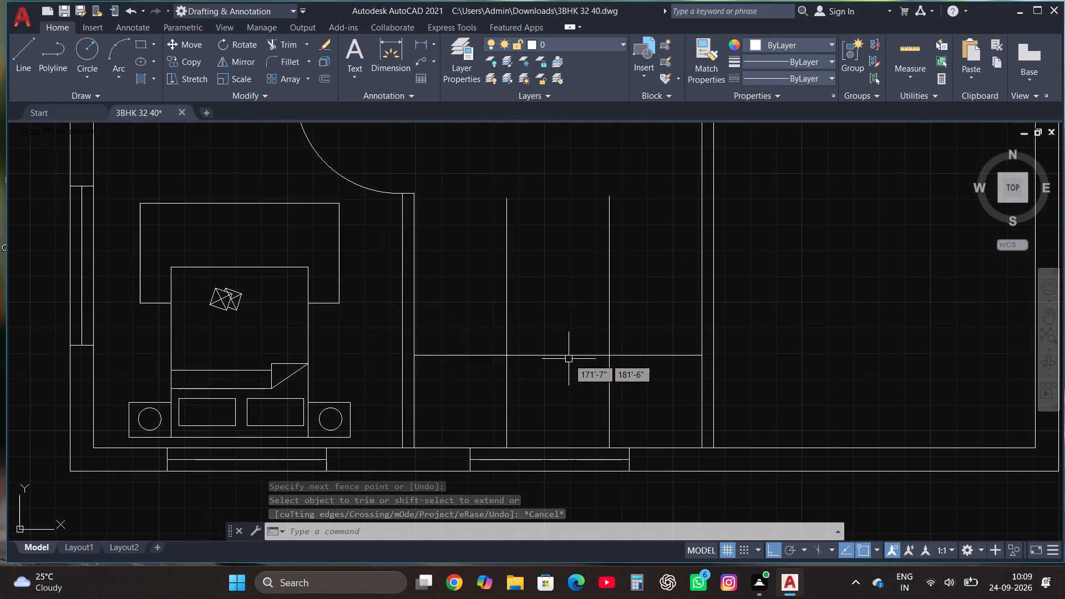
click(476, 354)
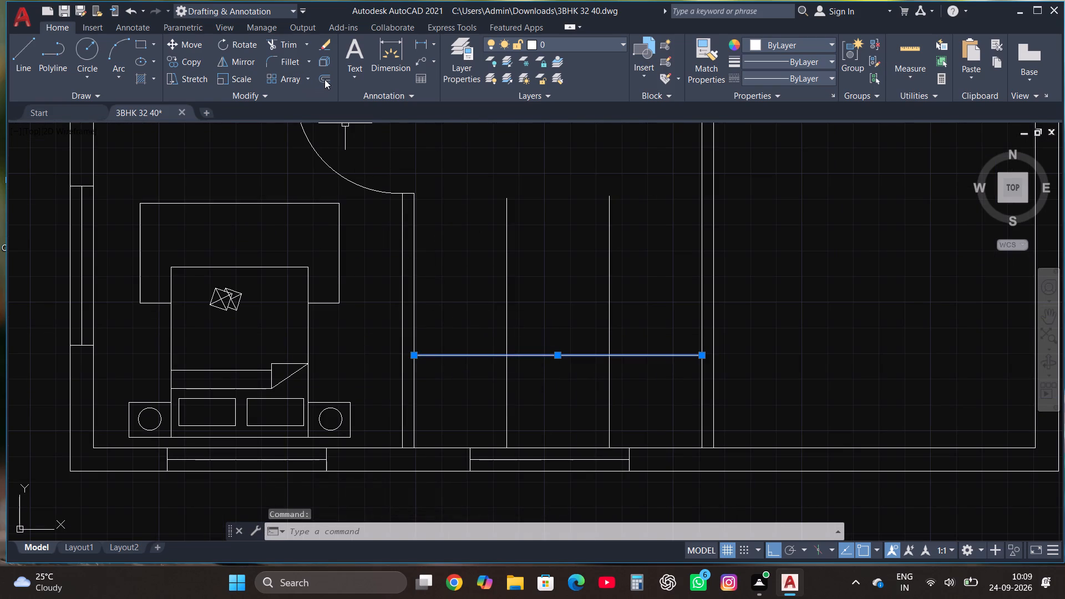
click(324, 79)
click(466, 356)
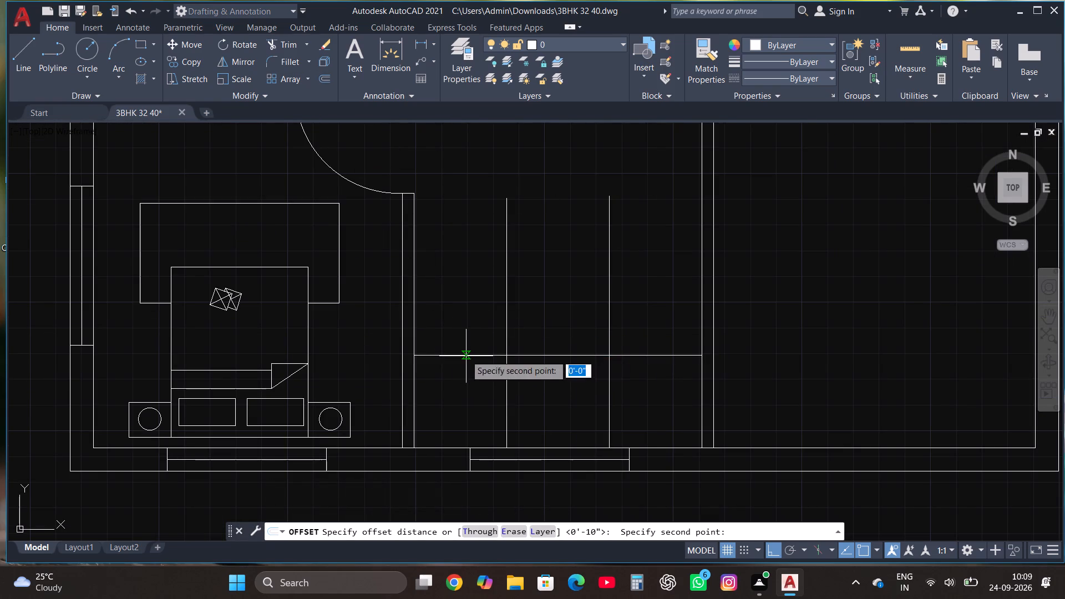
text(10")
key(Return)
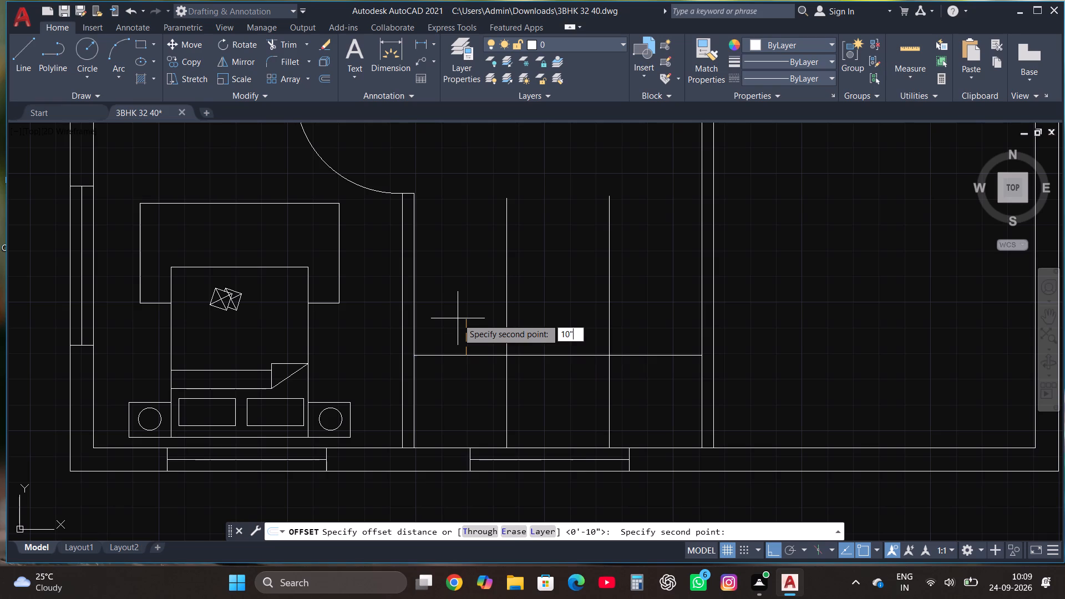
click(458, 318)
click(458, 327)
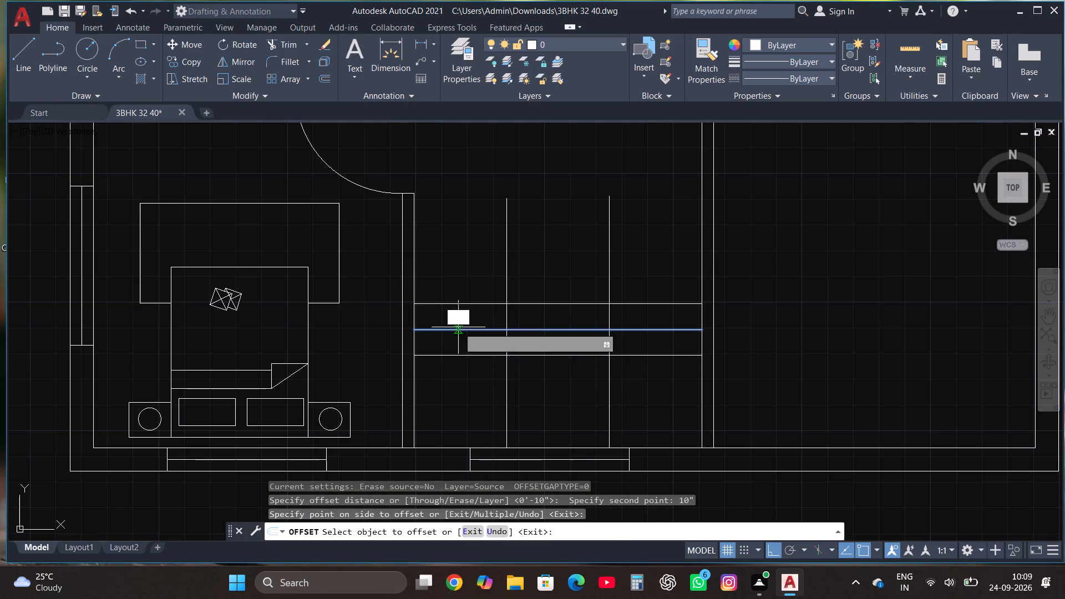
click(455, 257)
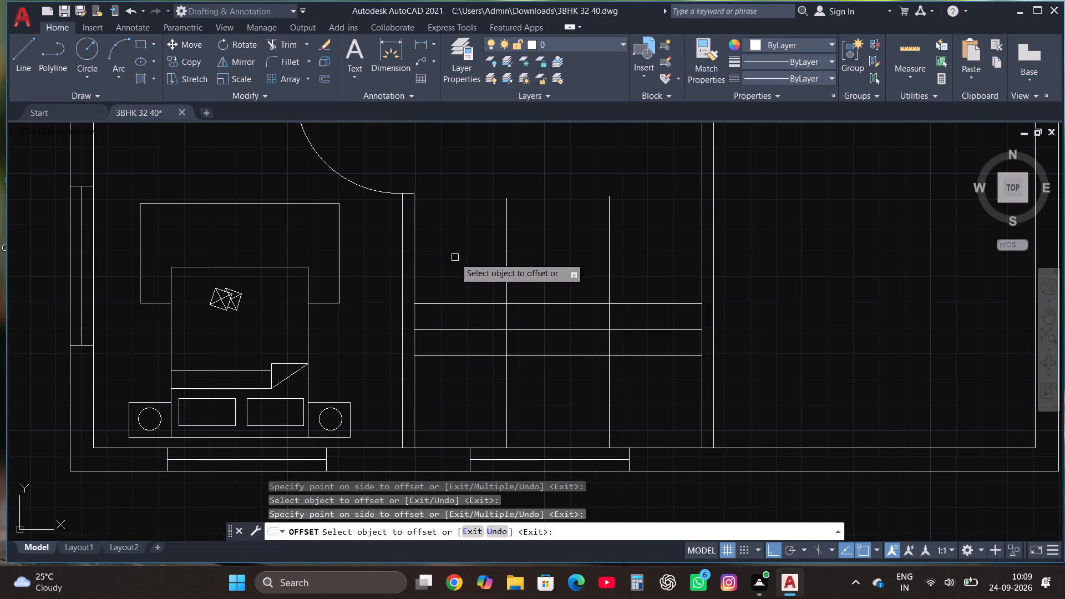
click(482, 306)
click(484, 257)
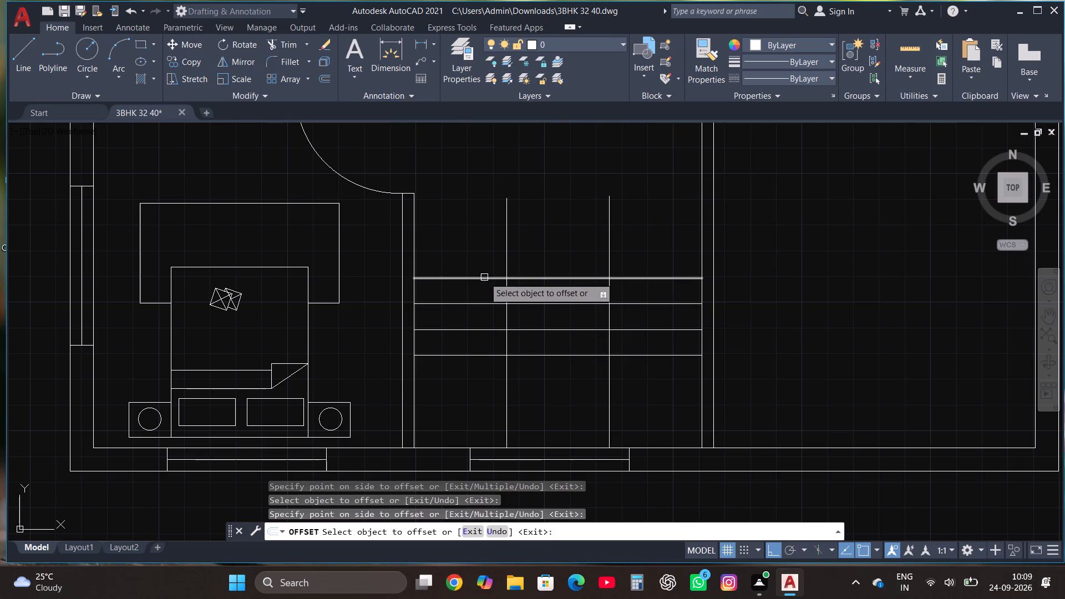
click(484, 277)
click(468, 200)
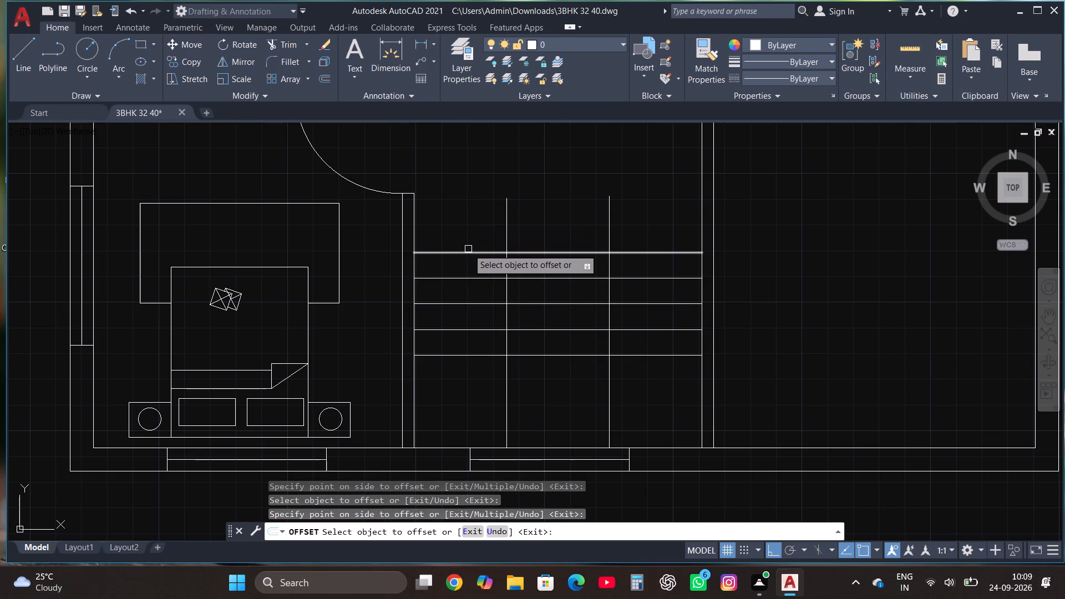
click(470, 250)
click(471, 204)
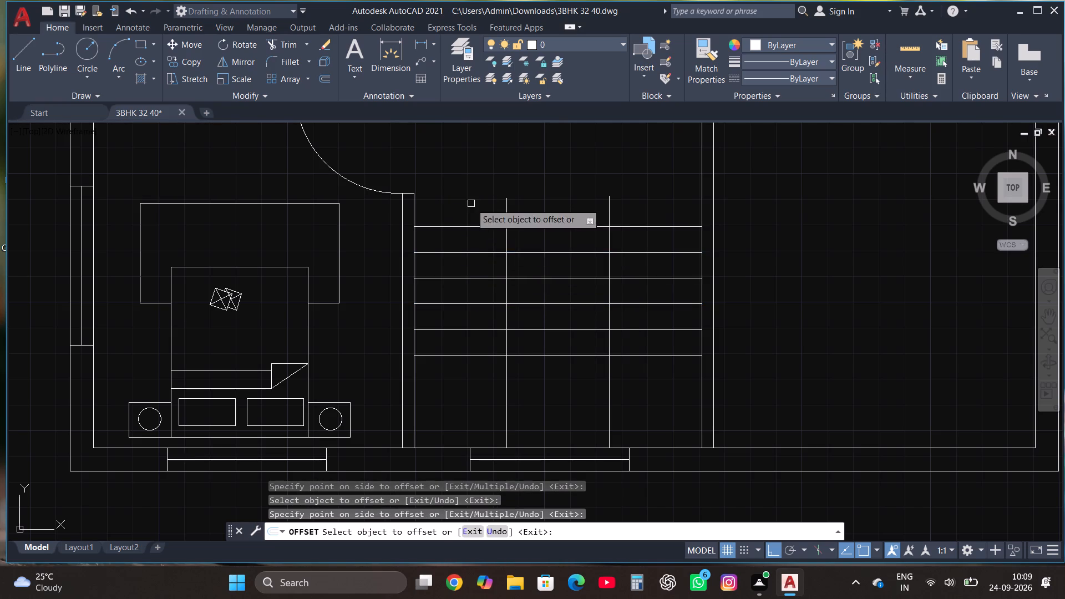
click(466, 227)
click(464, 197)
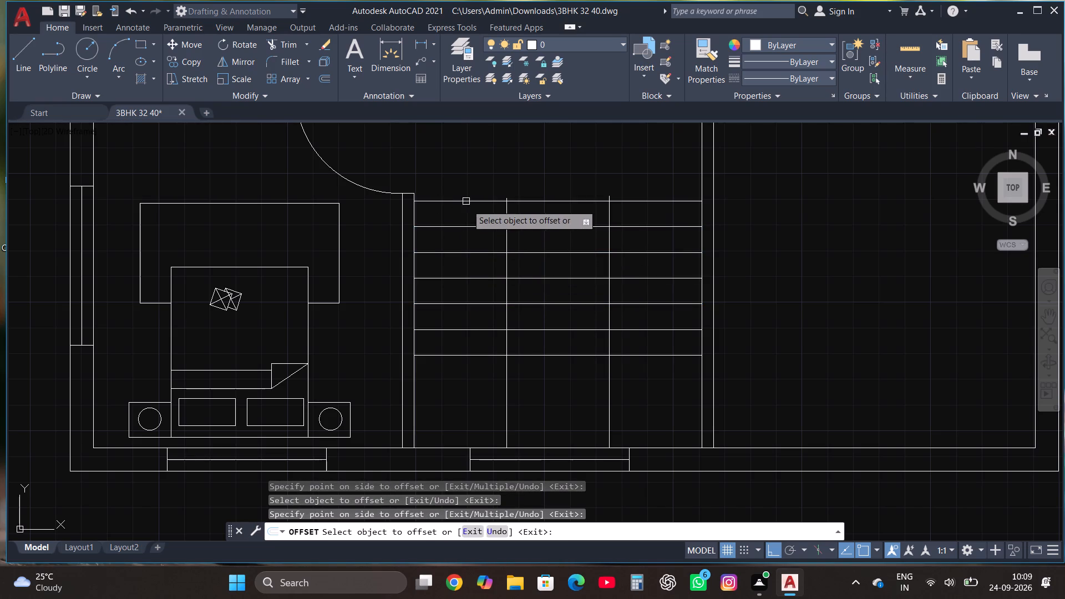
Offset the short west vertical line below the treads eastward three times at 10" spacing to form the south flight's treads.
click(506, 410)
click(541, 415)
click(533, 390)
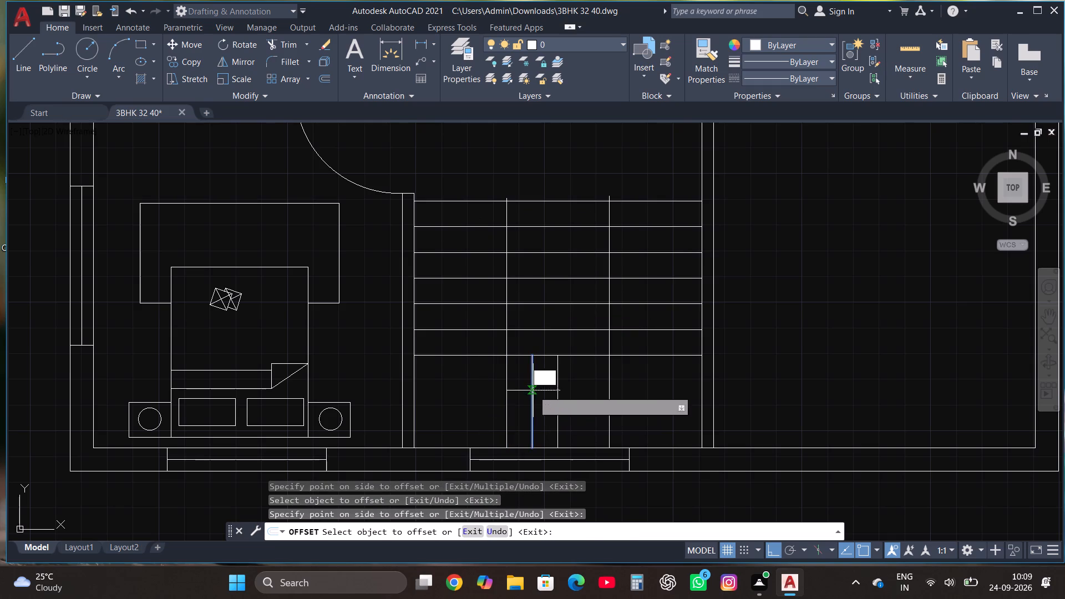
click(566, 397)
click(557, 385)
click(595, 386)
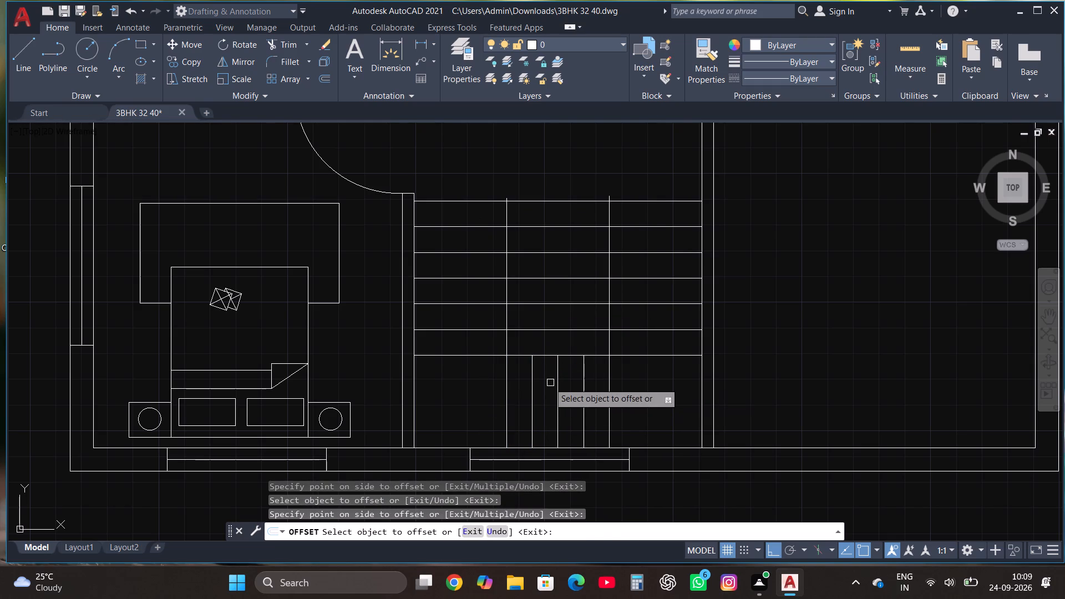
key(Escape)
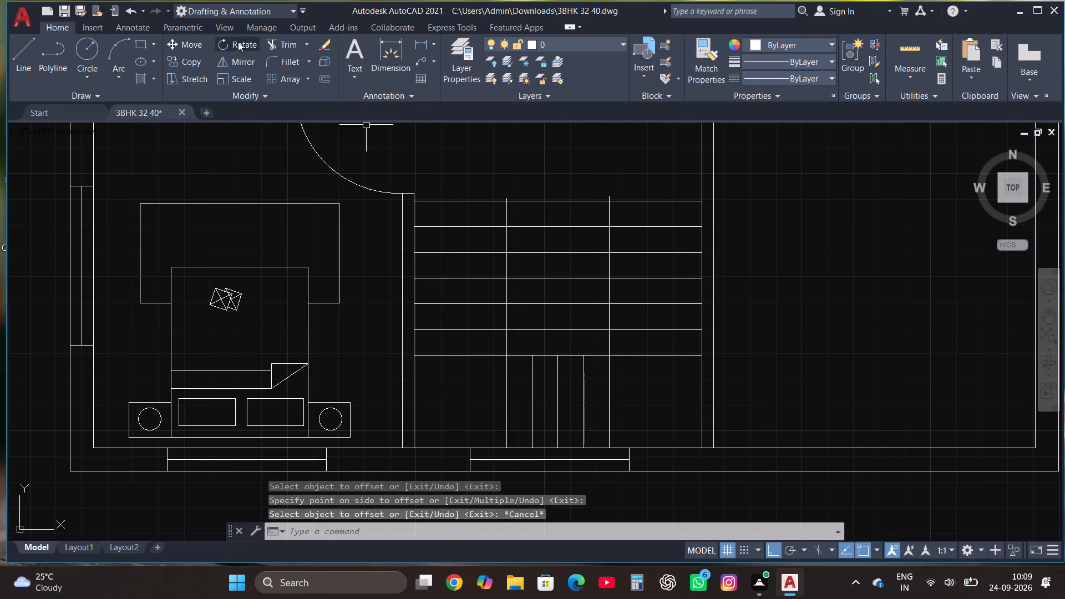
Trim the six northern tread lines between the two long verticals to open the stairwell, keeping the southernmost horizontal line.
click(285, 46)
click(571, 338)
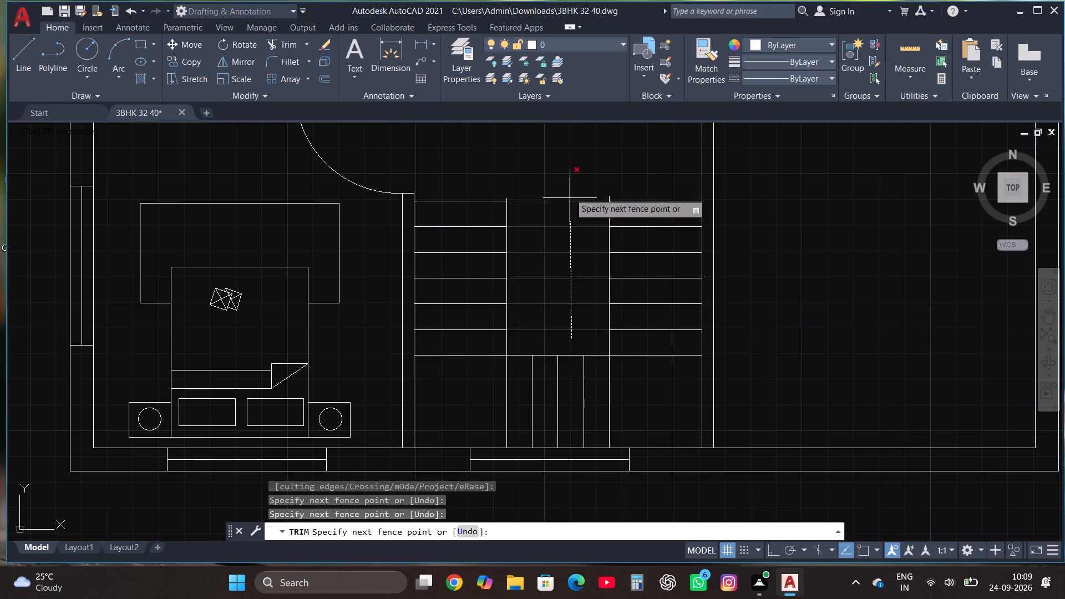
click(569, 166)
Trim the stubs of the two stairwell verticals that overrun the northernmost tread line.
click(509, 194)
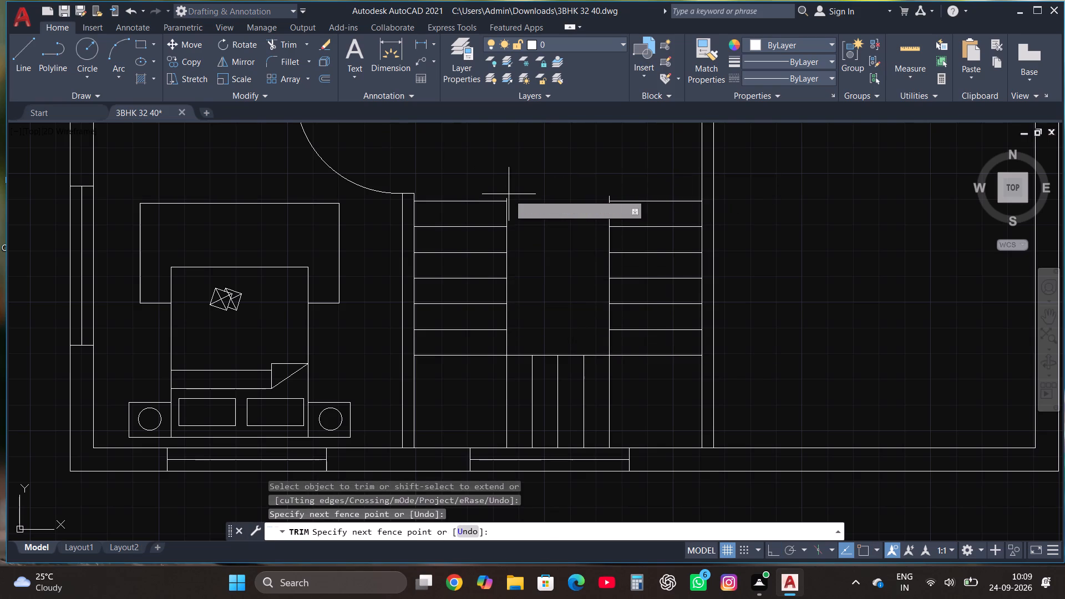
scroll(509, 194, up, 3)
click(475, 218)
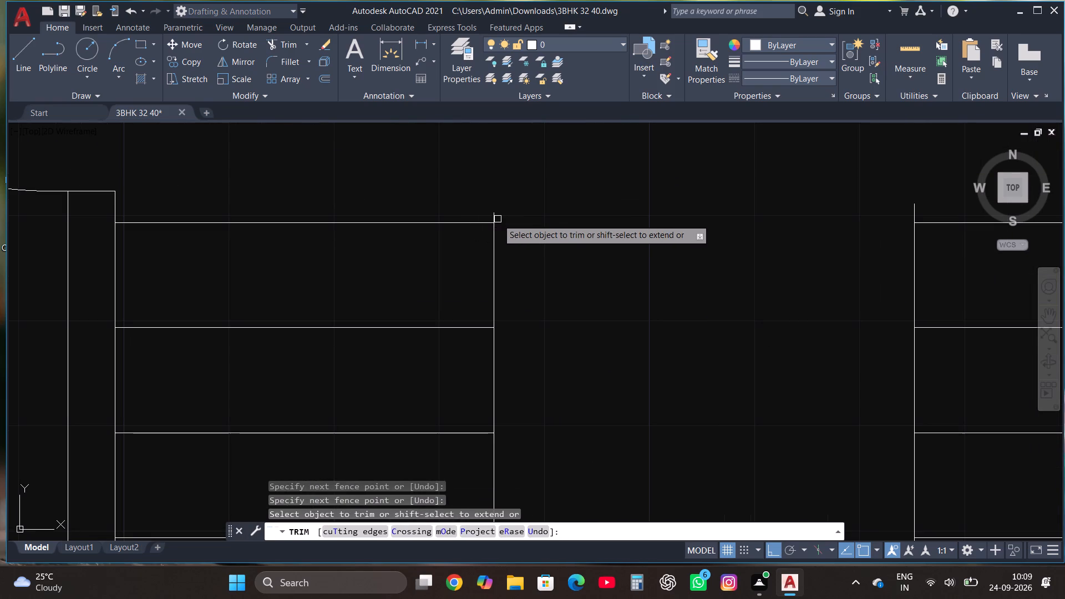
click(492, 215)
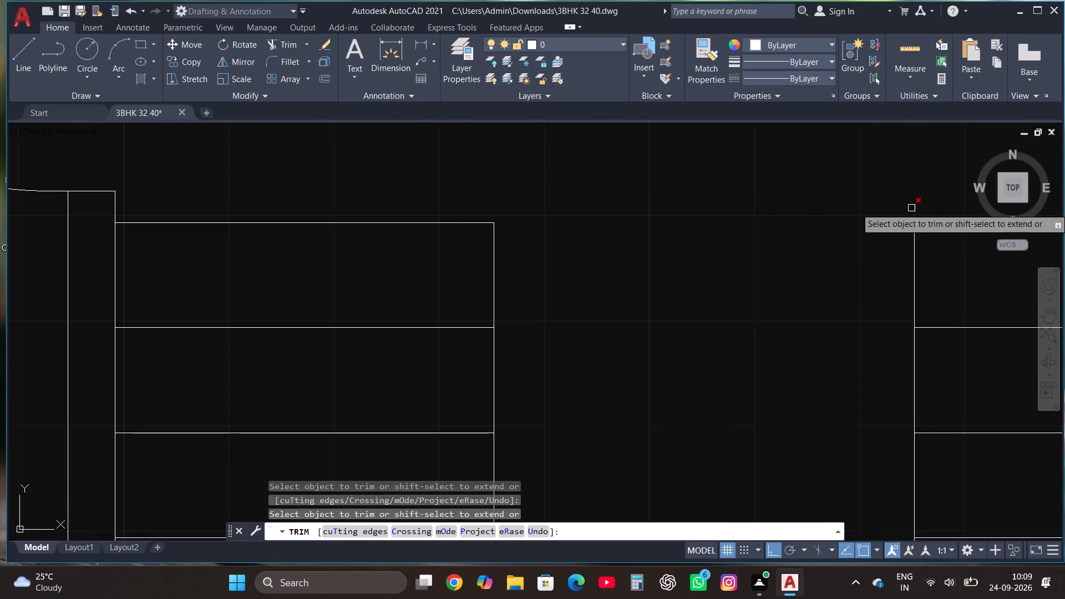
click(911, 208)
scroll(662, 257, down, 4)
key(Escape)
scroll(539, 297, down, 1)
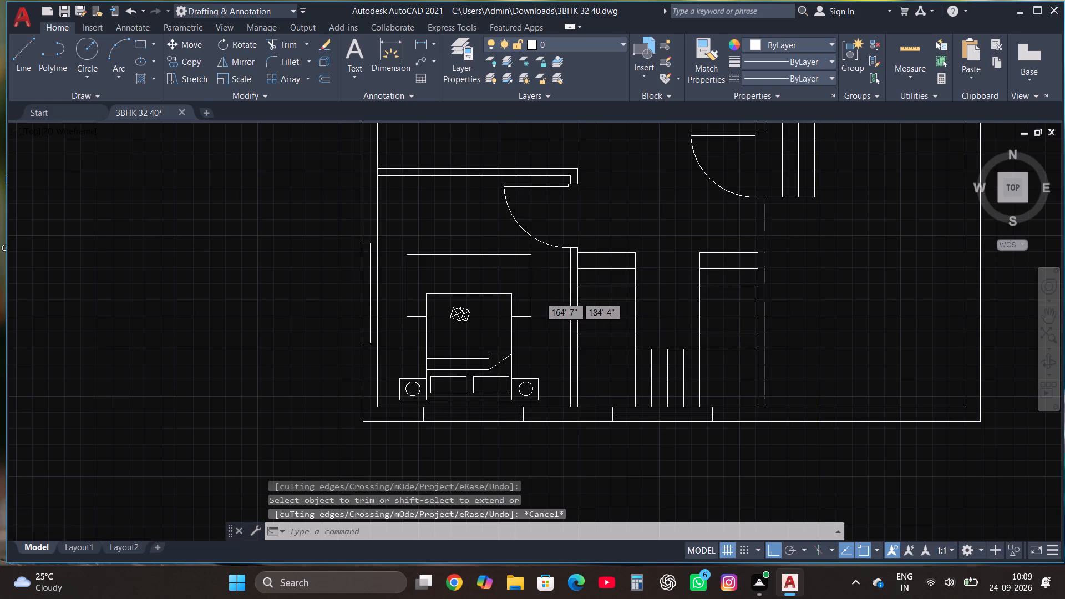
Draw the stair direction line from the midpoint of the east flight's north tread: about 6'-5" south, 6'-8" west and 6'-3" north.
scroll(672, 329, up, 2)
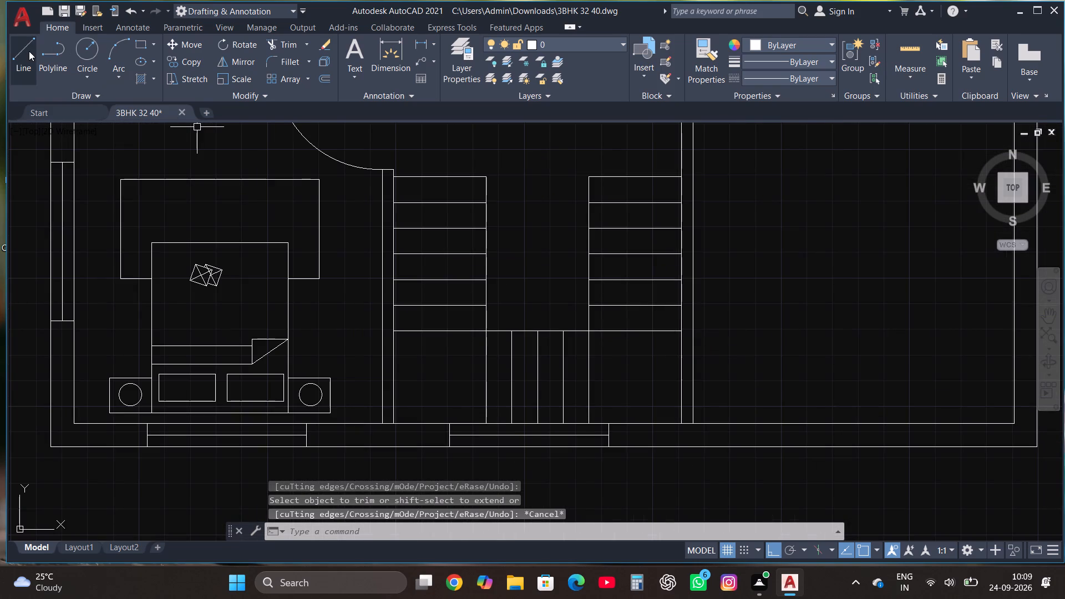
click(29, 51)
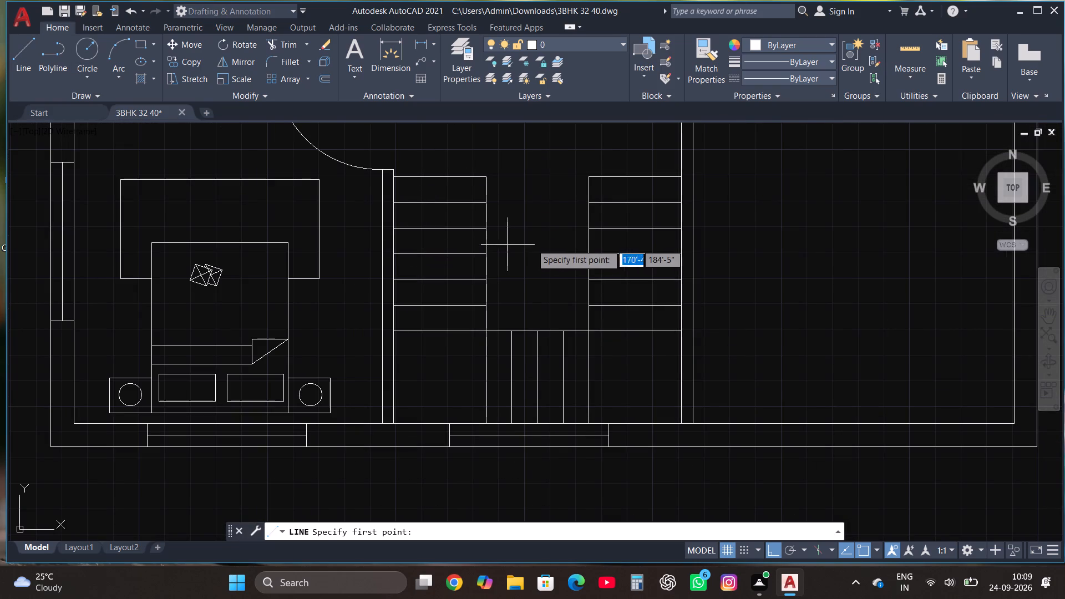
click(636, 177)
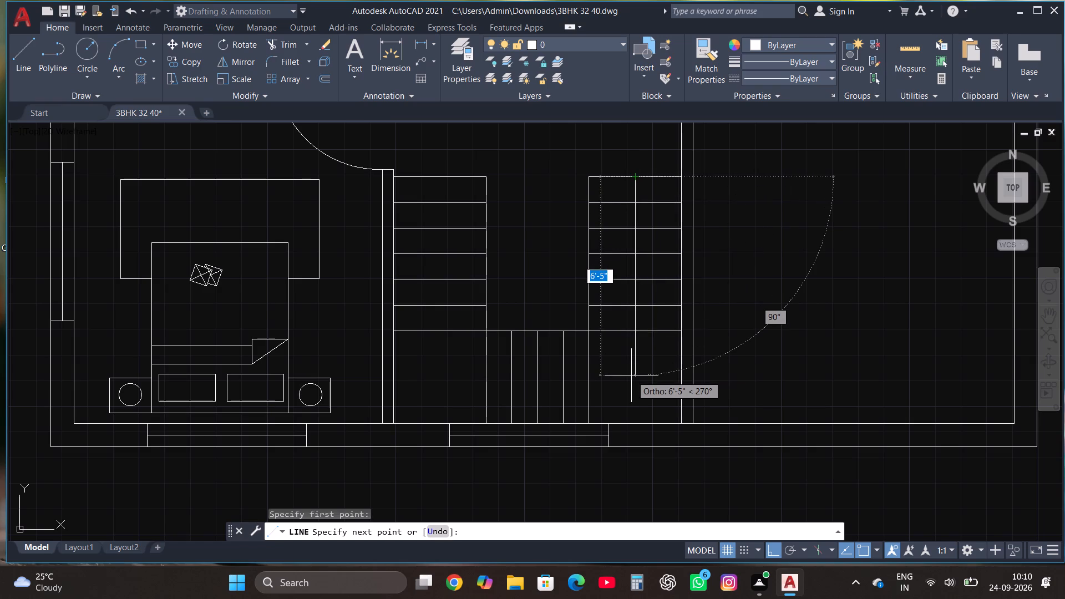
key(F8)
key(F8)
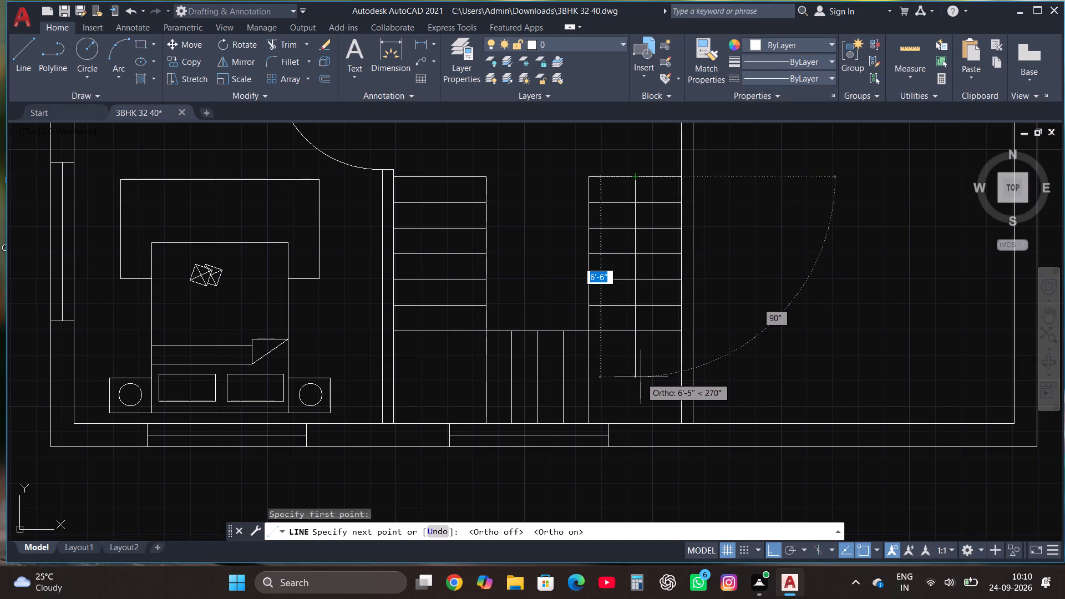
click(636, 377)
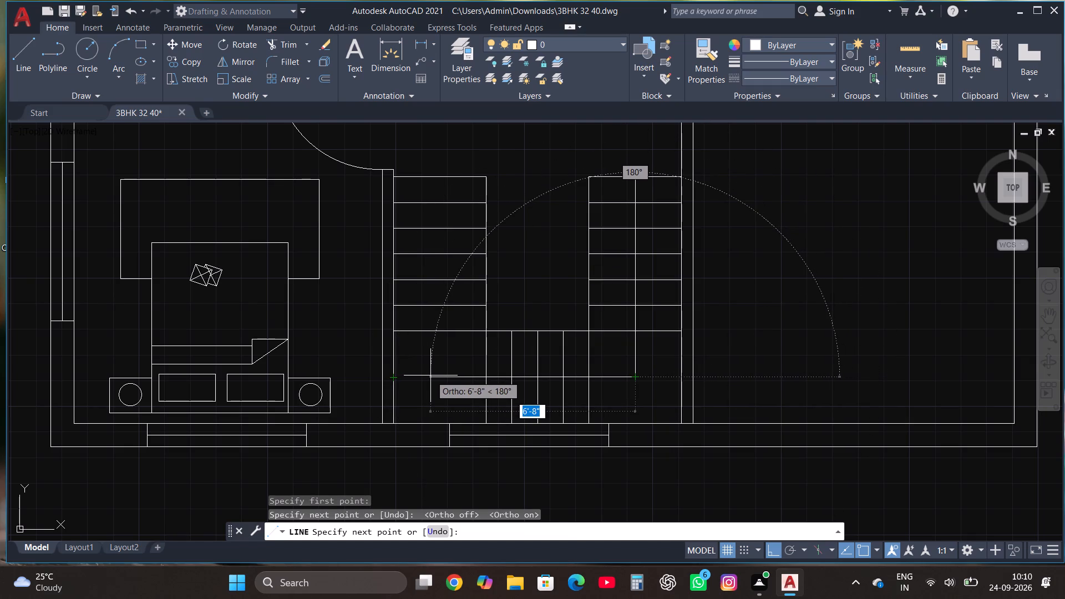
click(430, 375)
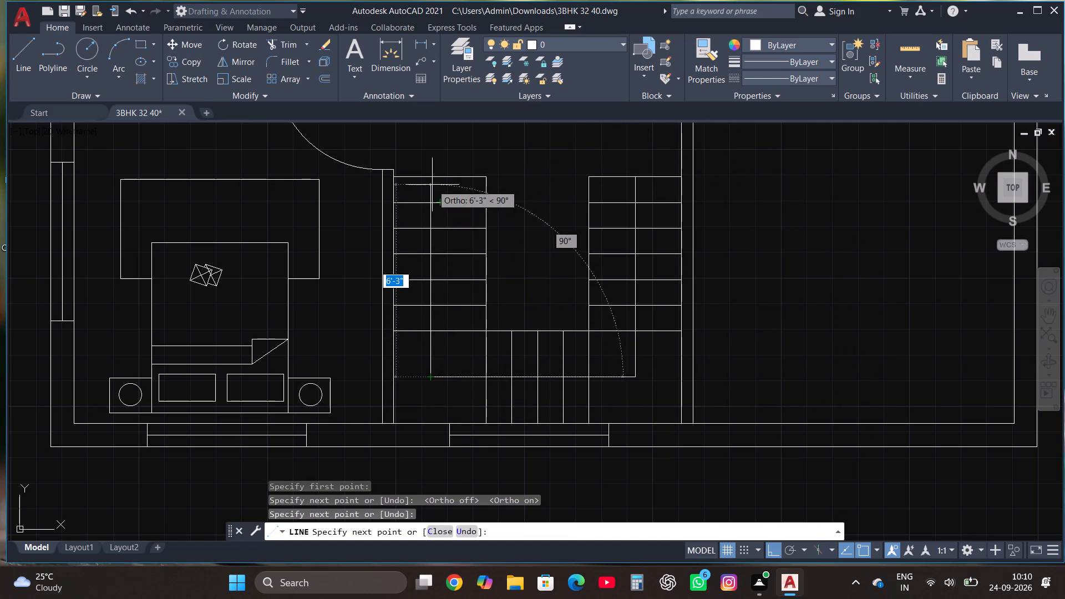
click(432, 185)
key(Escape)
Draw a diagonal arrowhead line from the direction line's north end in the west flight southwest to the nearest tread line, with Ortho off.
scroll(427, 176, up, 3)
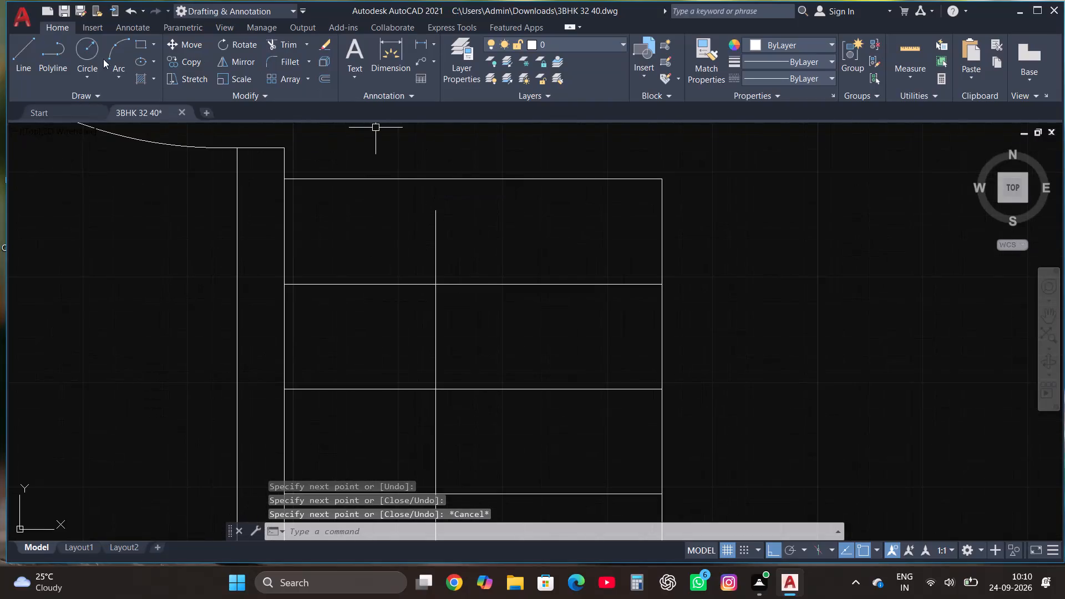
click(23, 56)
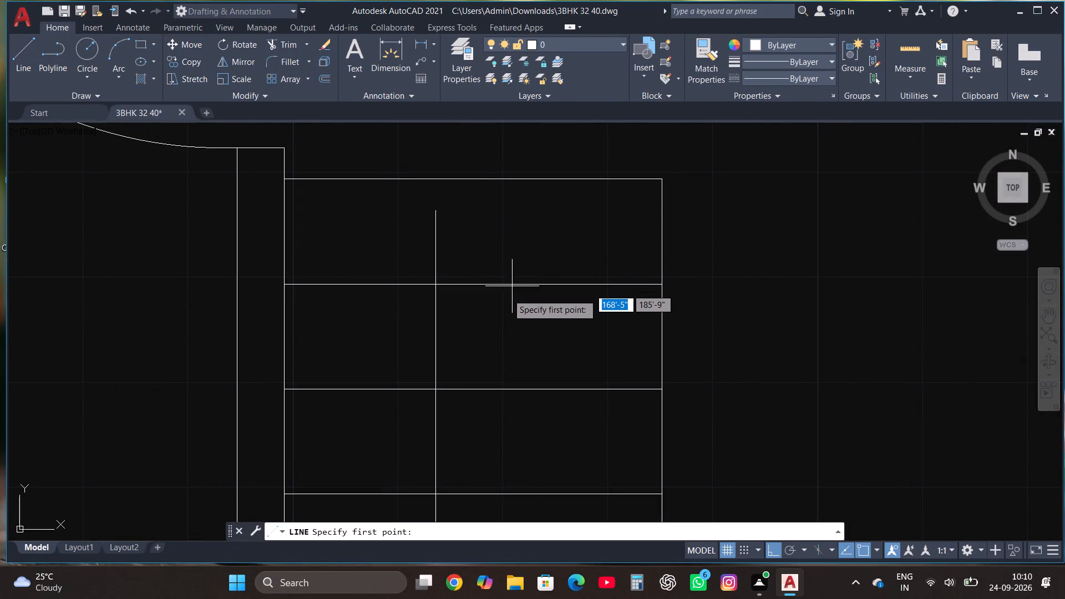
click(434, 211)
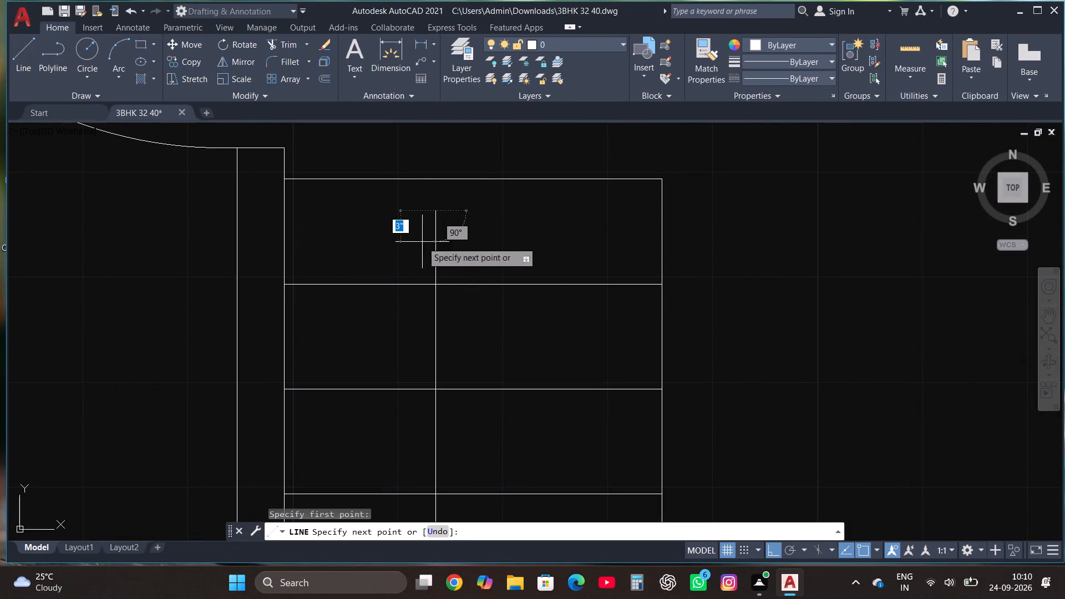
key(F8)
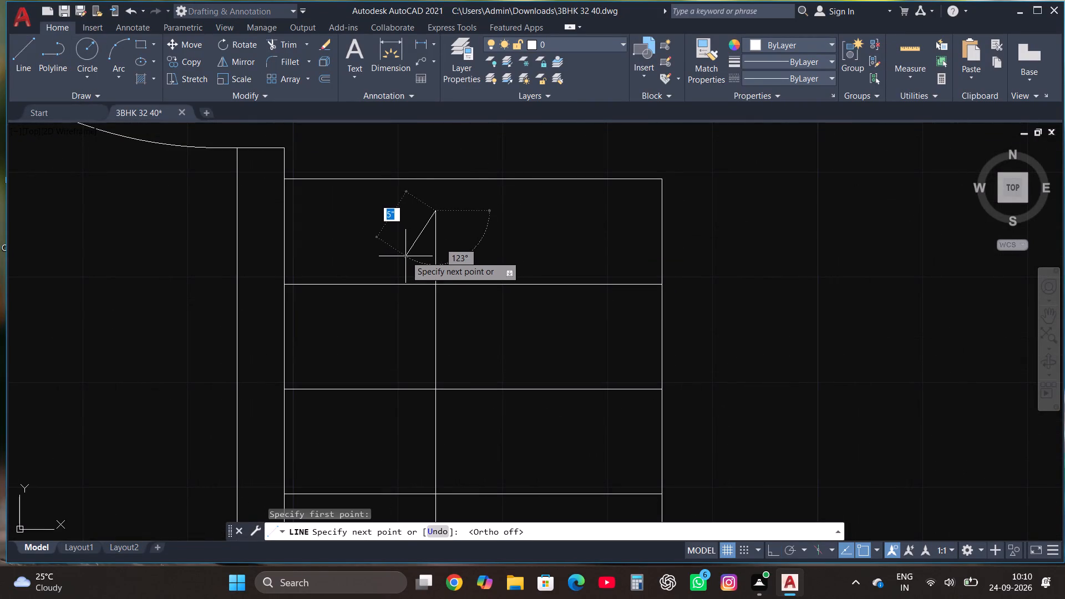
click(386, 286)
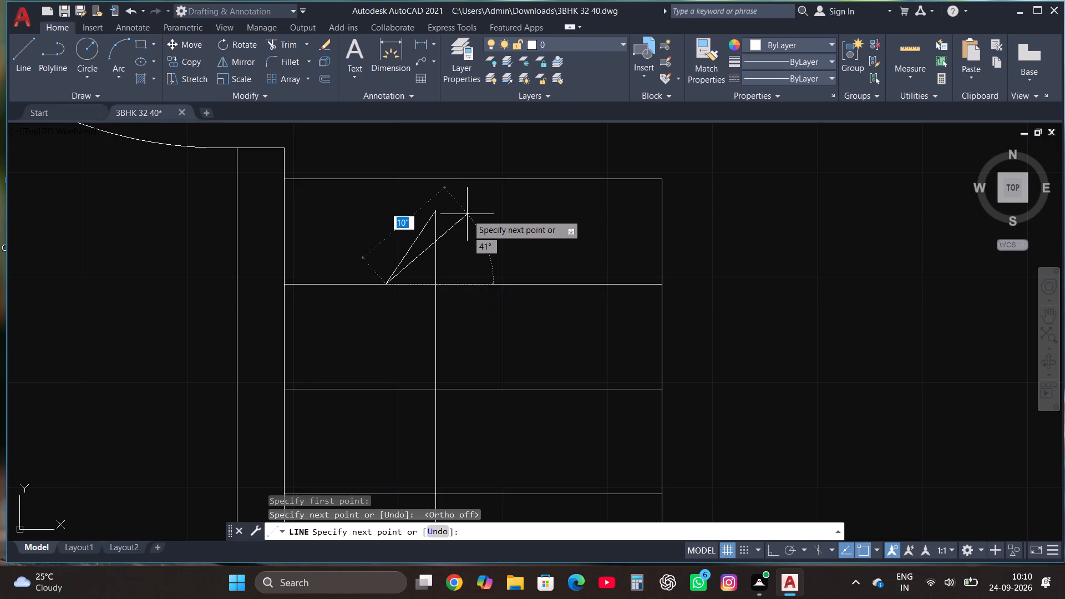
key(Escape)
Mirror the diagonal arrowhead line about the vertical direction line with Ortho on, keeping the source line.
click(420, 247)
click(409, 232)
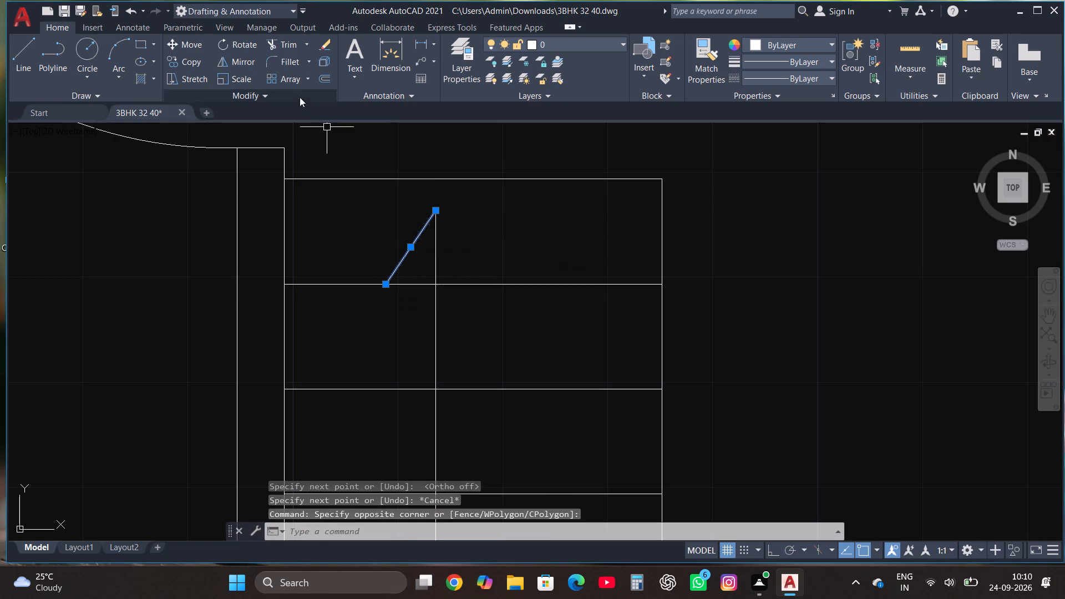
click(237, 63)
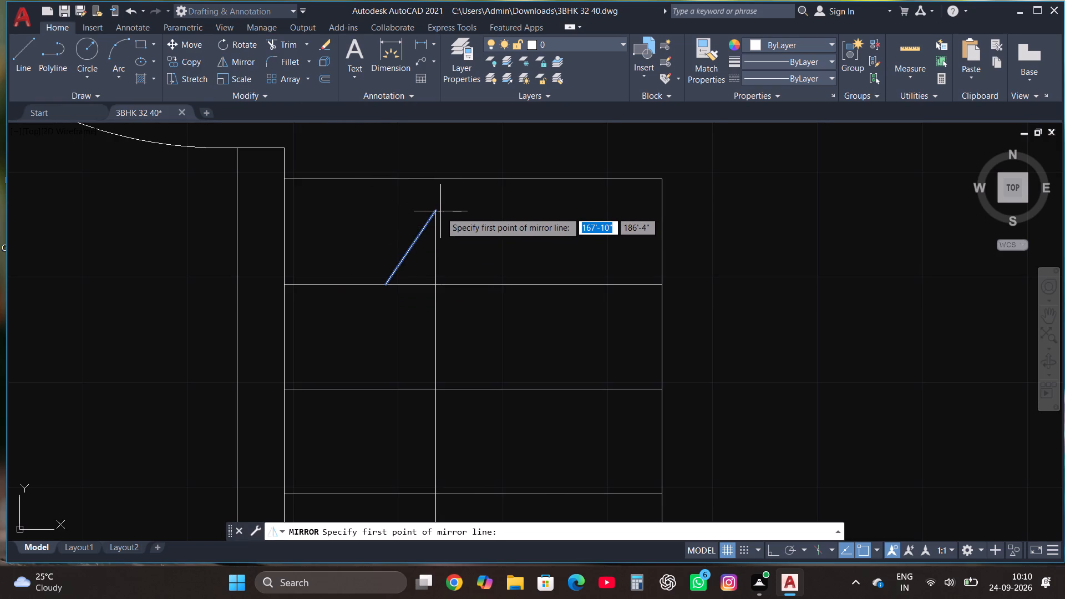
click(434, 211)
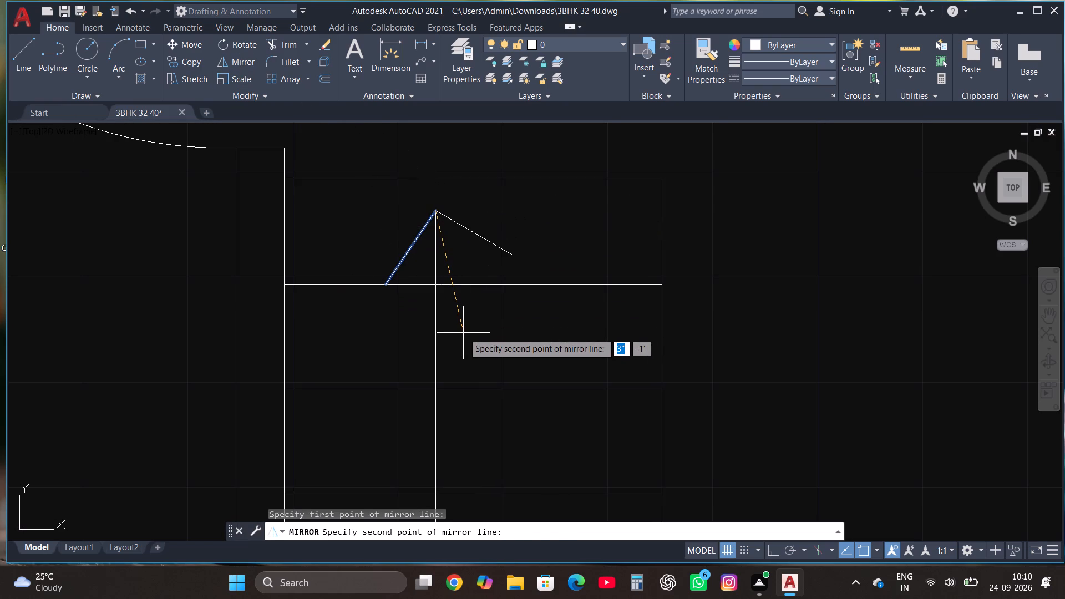
key(F8)
click(463, 333)
click(471, 356)
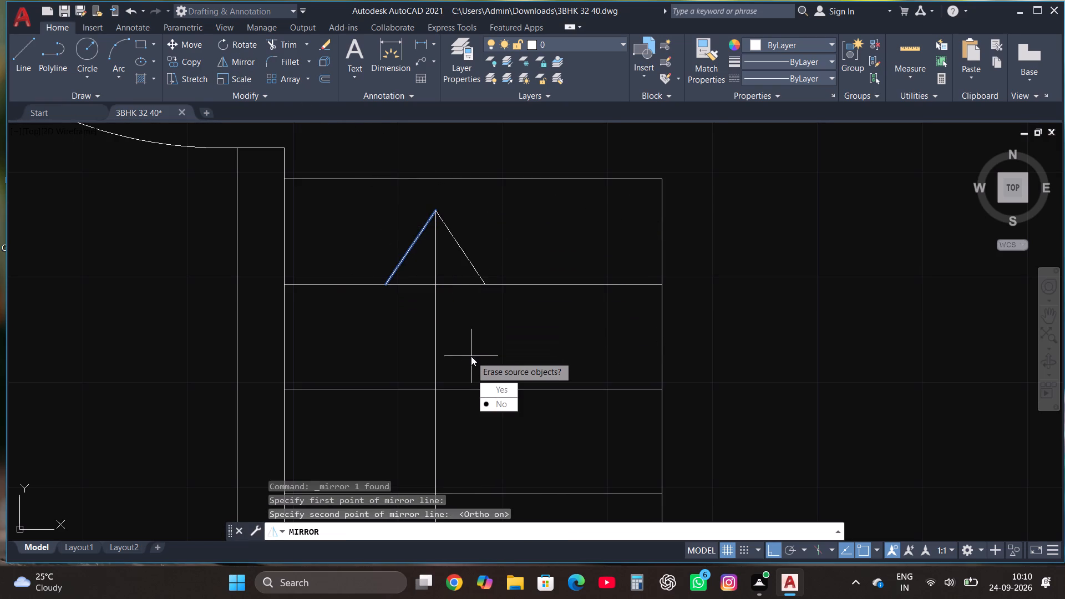
drag(509, 404, 471, 356)
scroll(461, 286, down, 1)
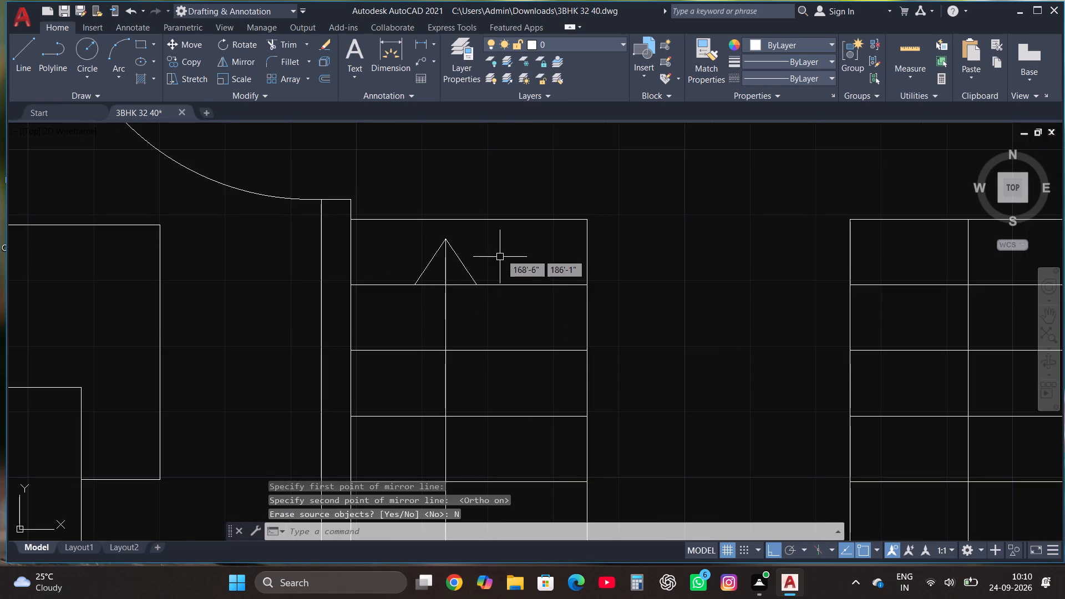
Draw a rectangle about 2'-6" by 5'-6" for the dining table in the central hall, north of the stair.
scroll(486, 166, down, 3)
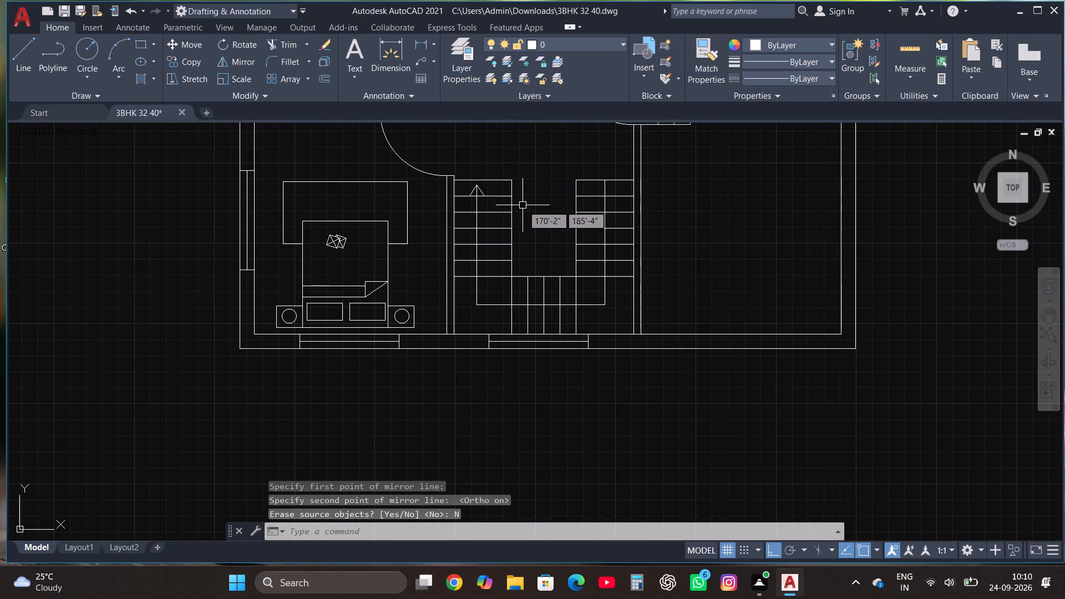
scroll(551, 346, down, 2)
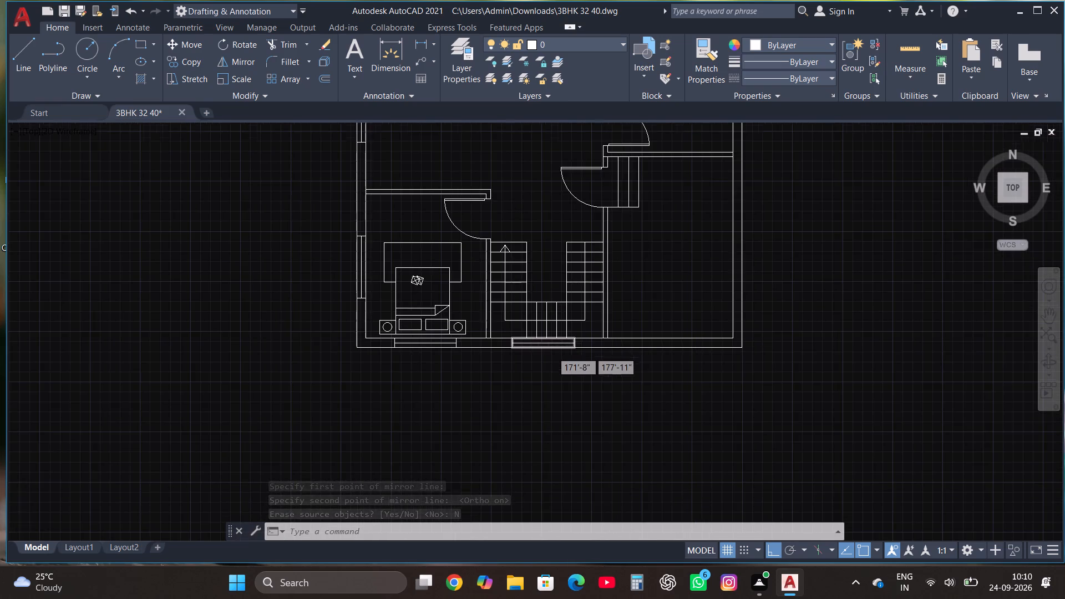
scroll(552, 352, down, 1)
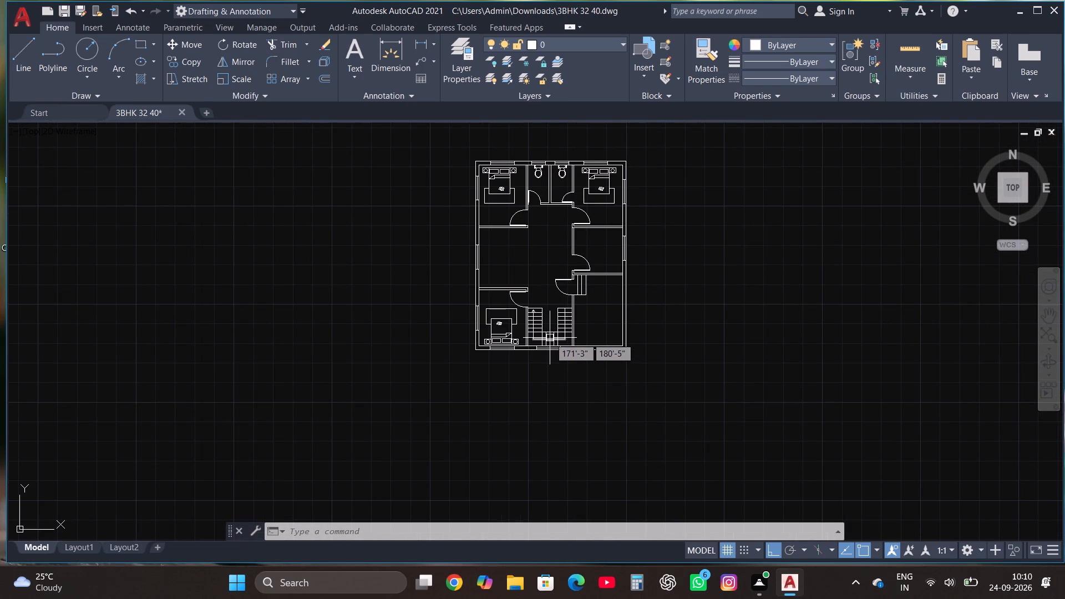
scroll(519, 265, up, 1)
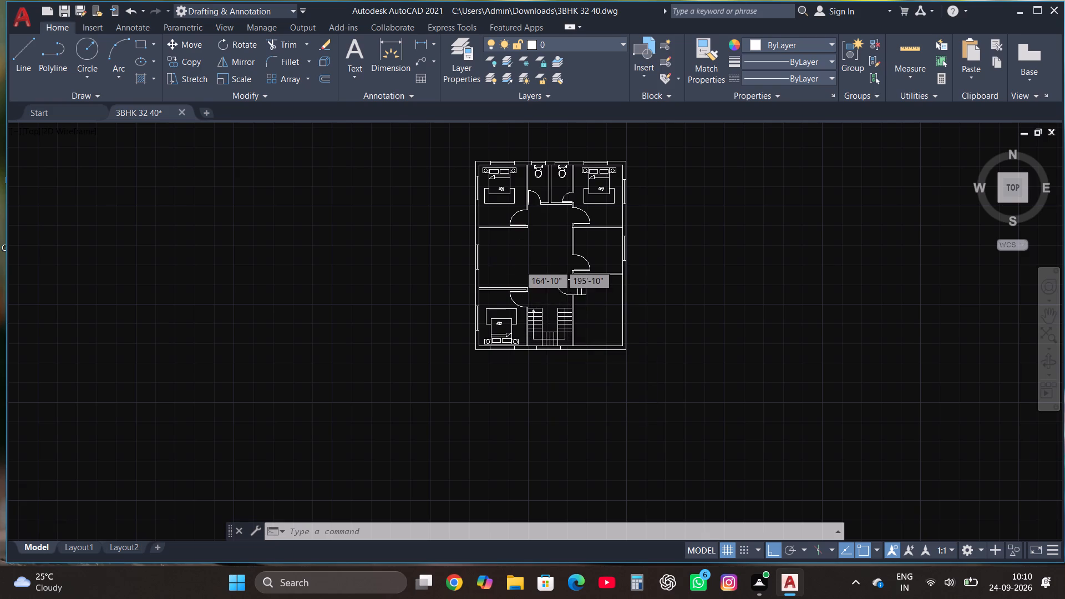
scroll(519, 265, up, 1)
scroll(560, 308, down, 2)
scroll(584, 278, up, 2)
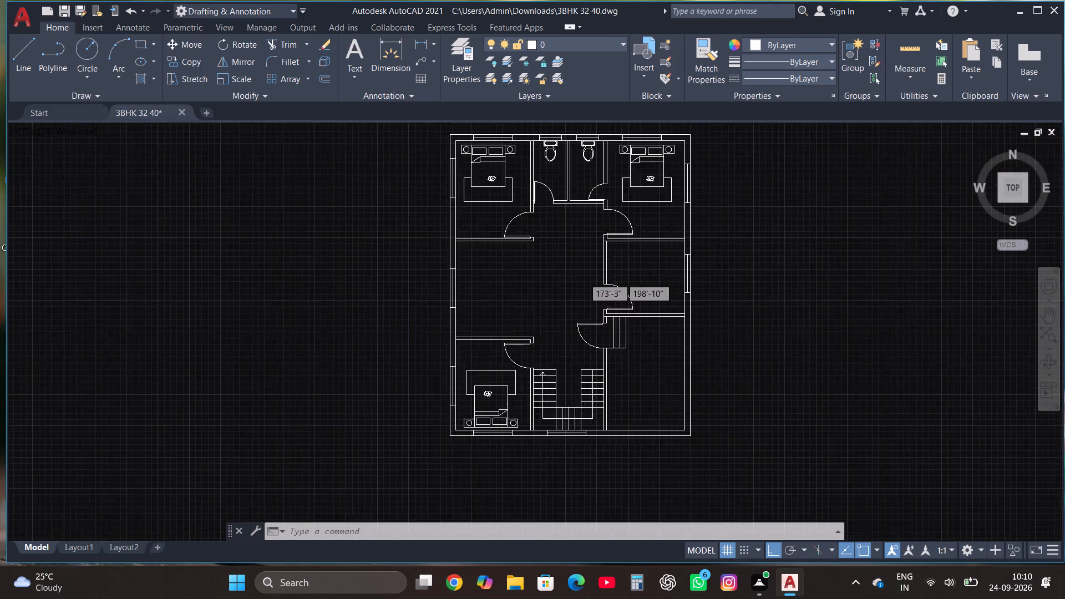
scroll(584, 278, up, 1)
click(143, 41)
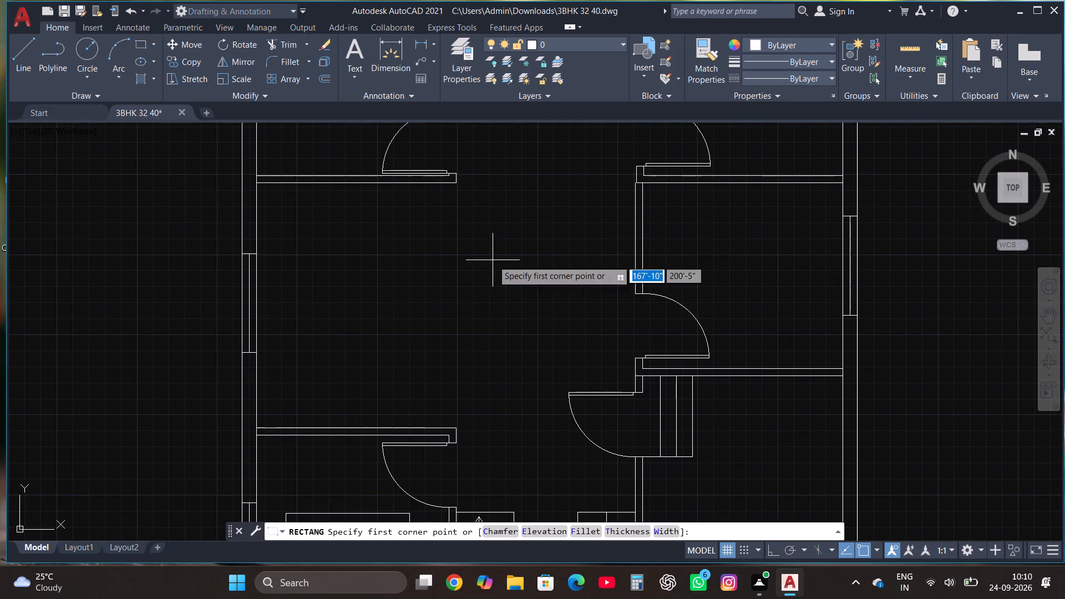
scroll(506, 280, down, 1)
click(540, 241)
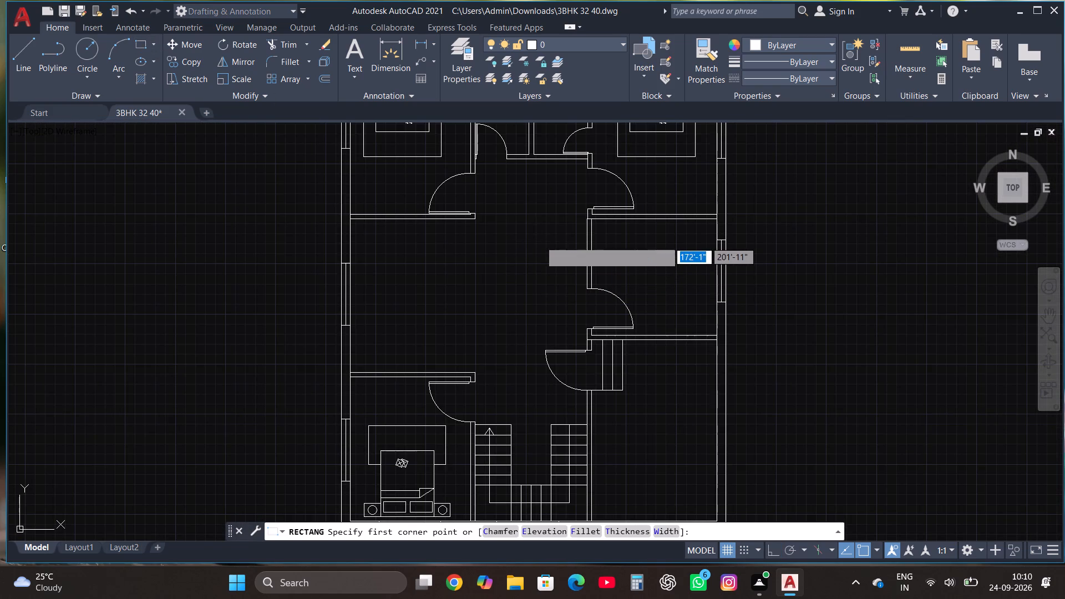
click(509, 308)
Offset the dining table rectangle inward by about 4", picking the distance with two points.
scroll(563, 295, up, 1)
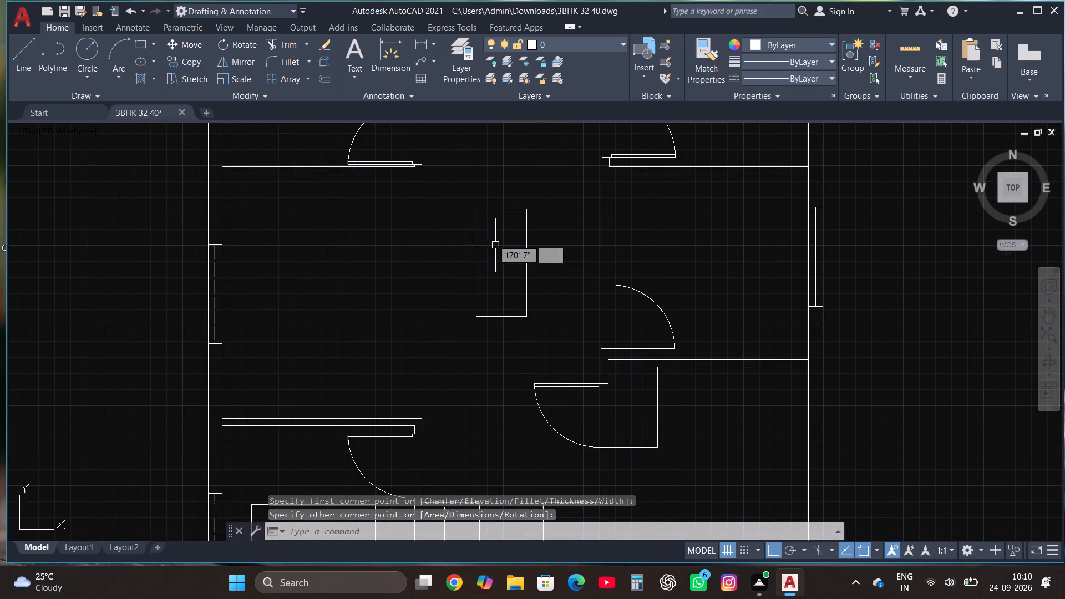
click(485, 210)
click(327, 76)
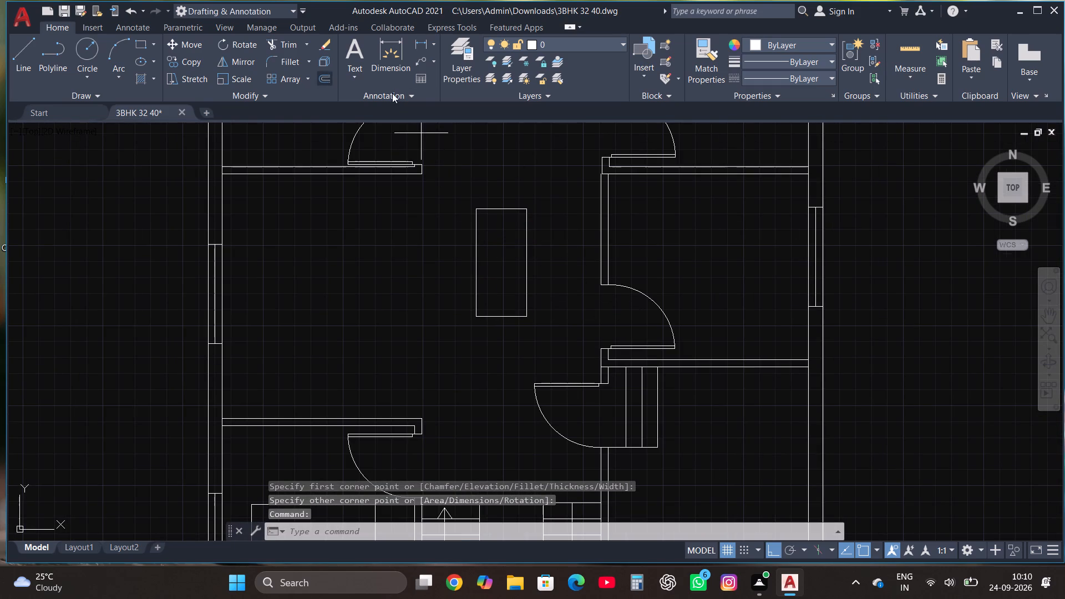
click(500, 210)
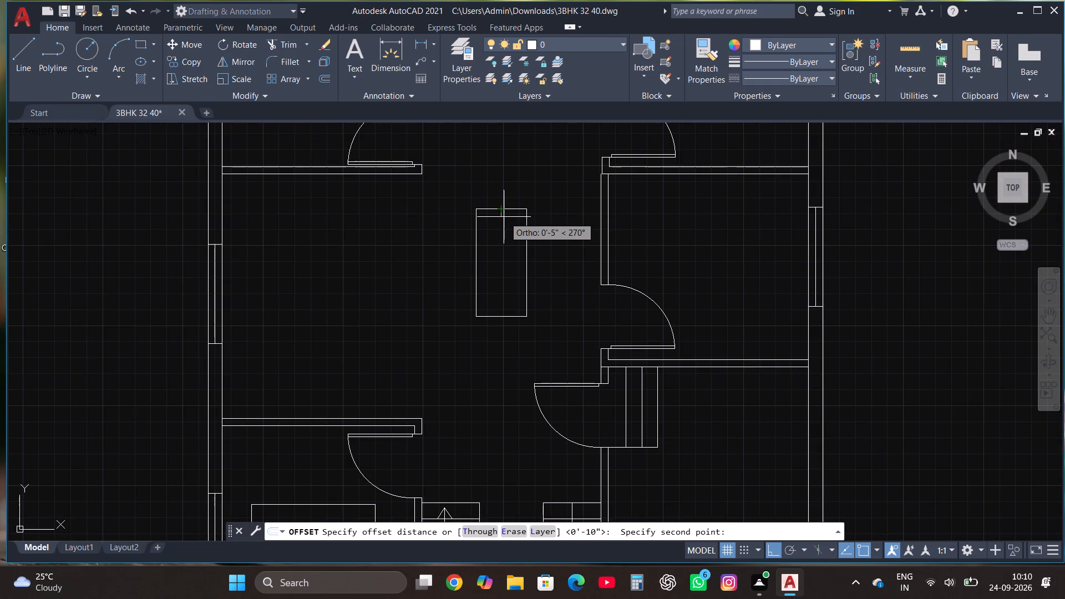
click(503, 215)
click(496, 243)
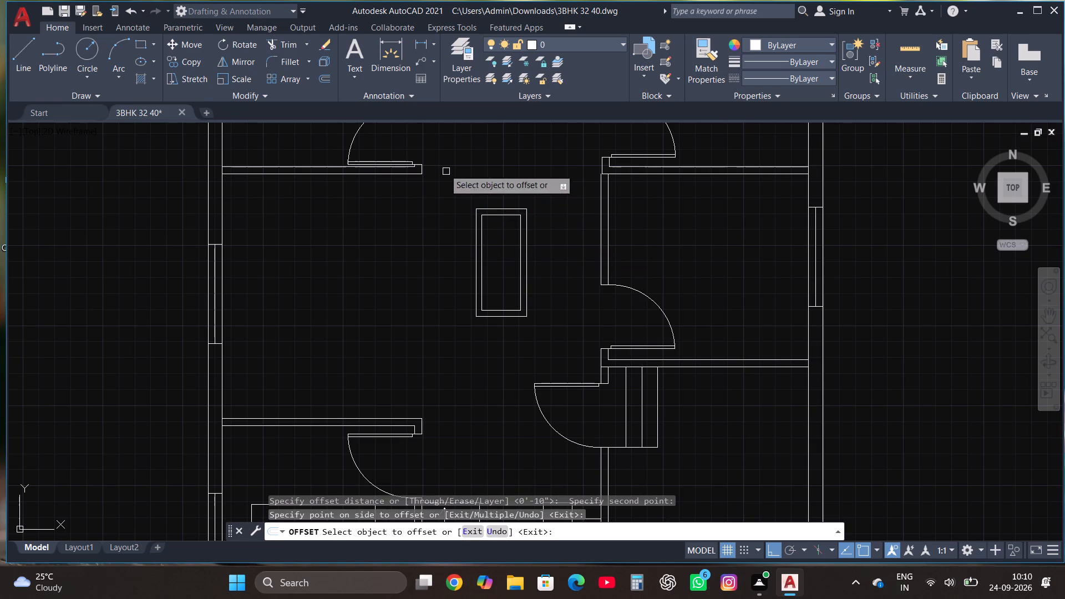
Draw a chair rectangle about 1'-3" square against the table's east edge, near its northeast corner.
click(147, 43)
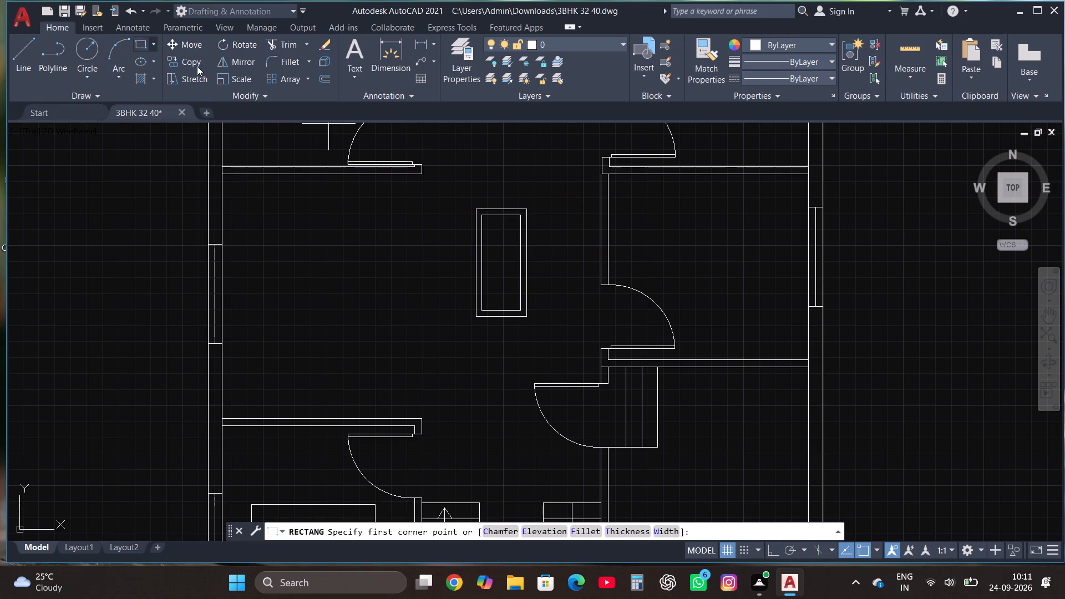
scroll(534, 233, up, 1)
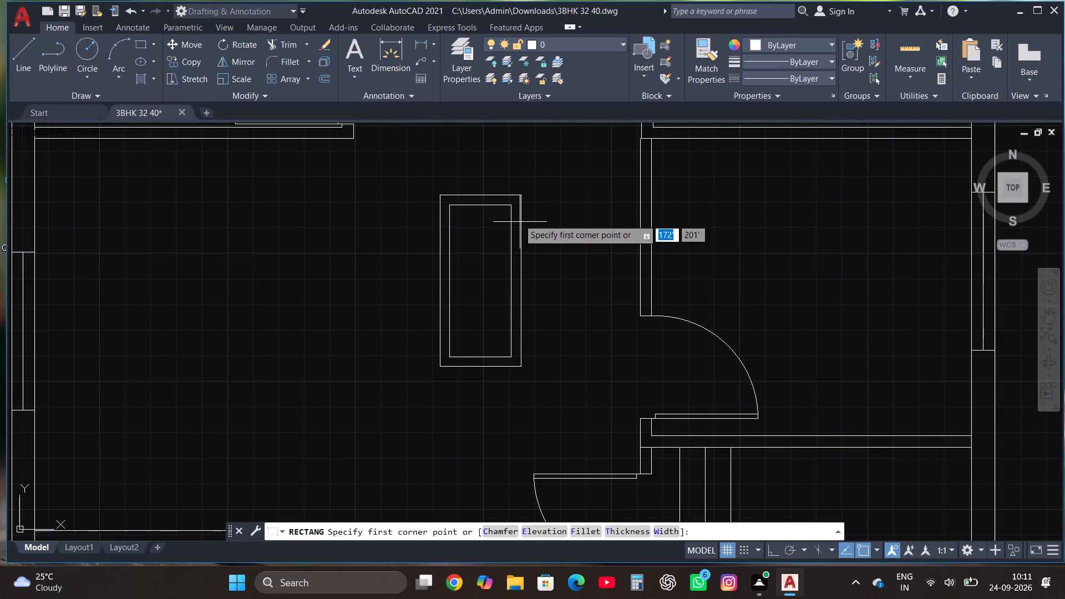
click(519, 215)
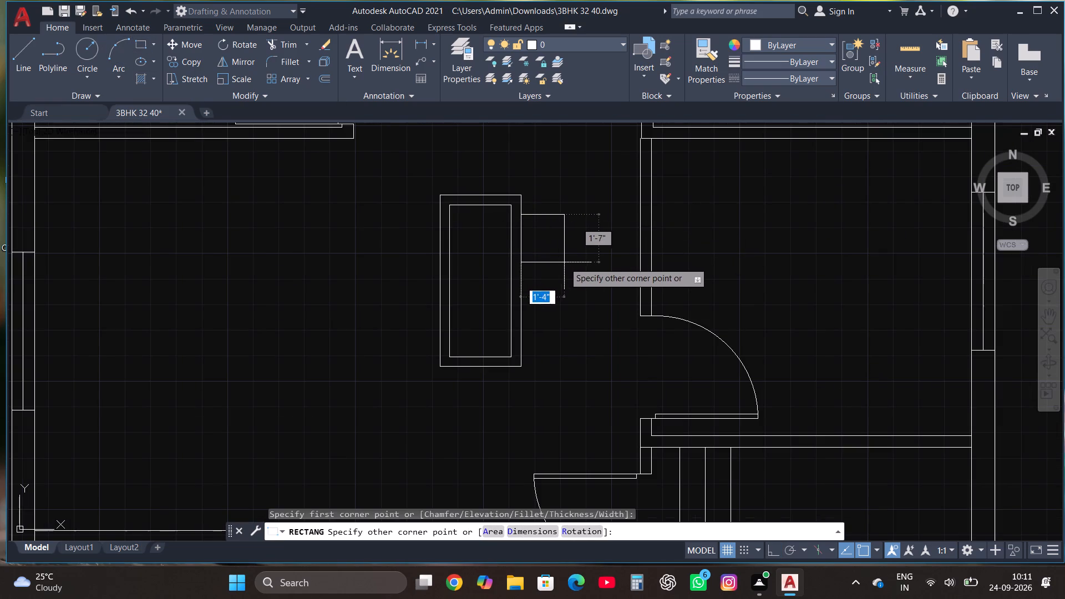
click(560, 253)
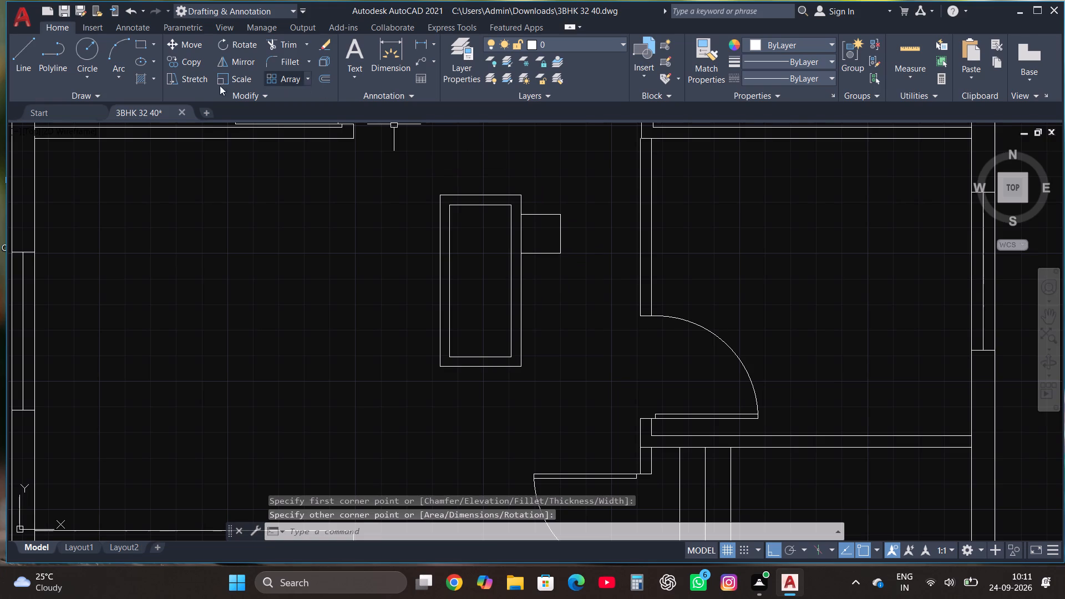
Add a vertical backrest line just inside the chair's east edge and trim the part overrunning its south edge.
click(23, 62)
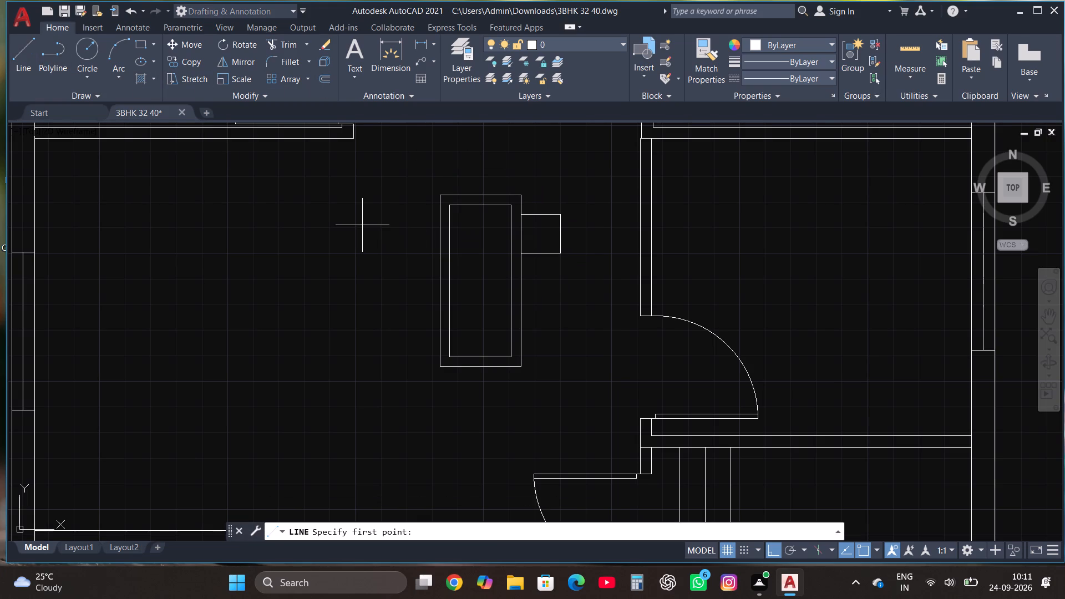
scroll(529, 248, up, 1)
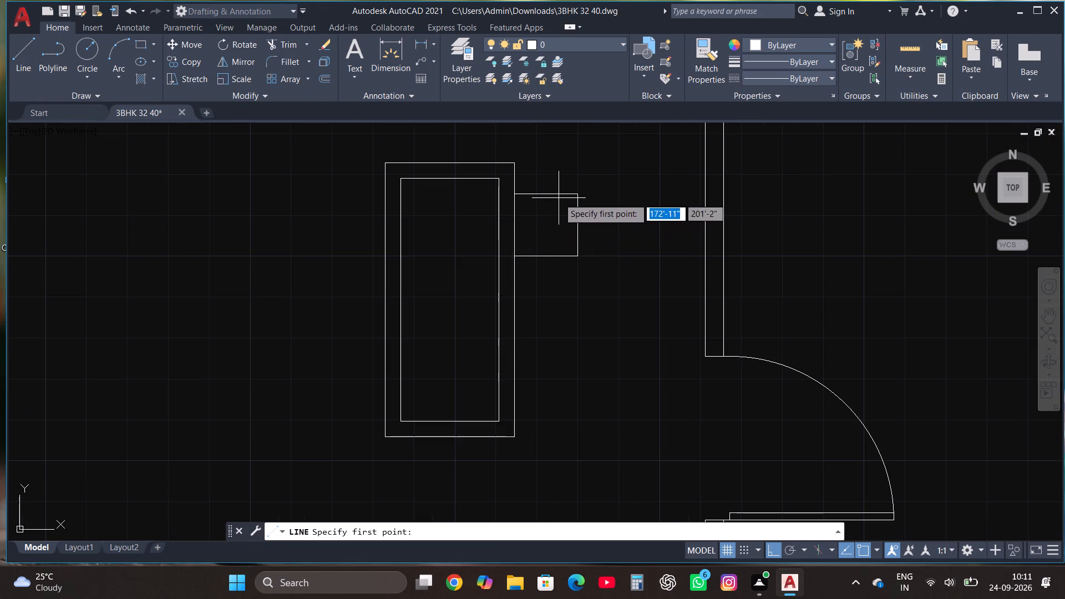
click(570, 192)
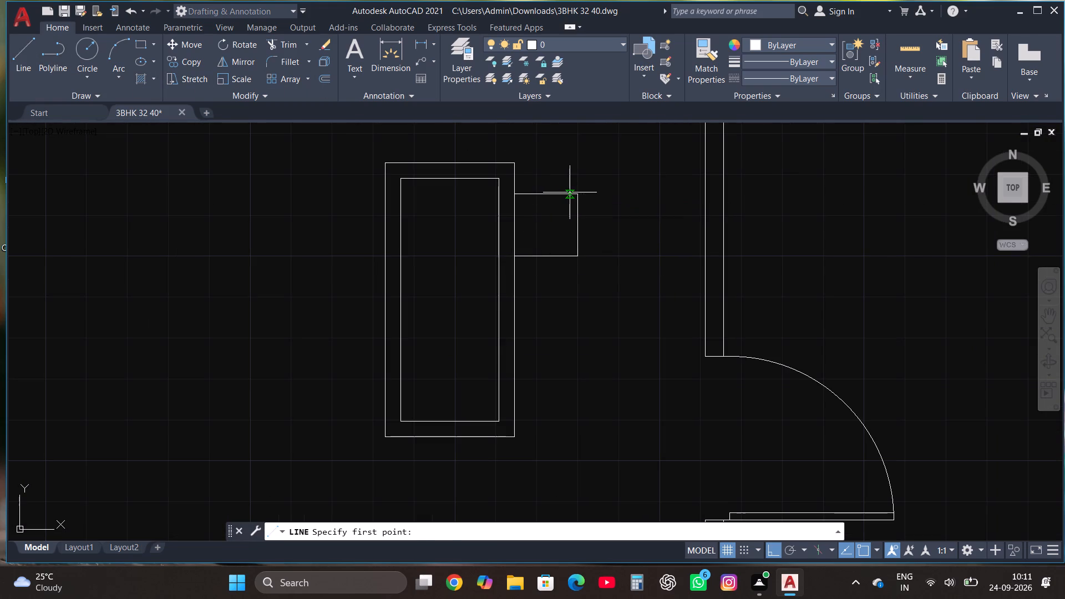
click(573, 303)
key(Escape)
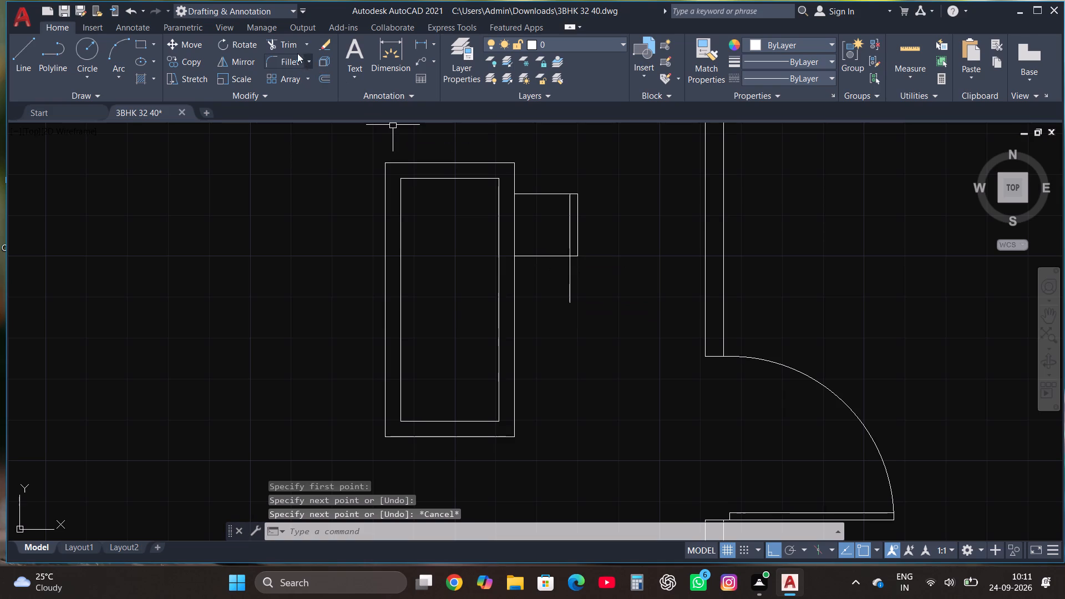
click(290, 44)
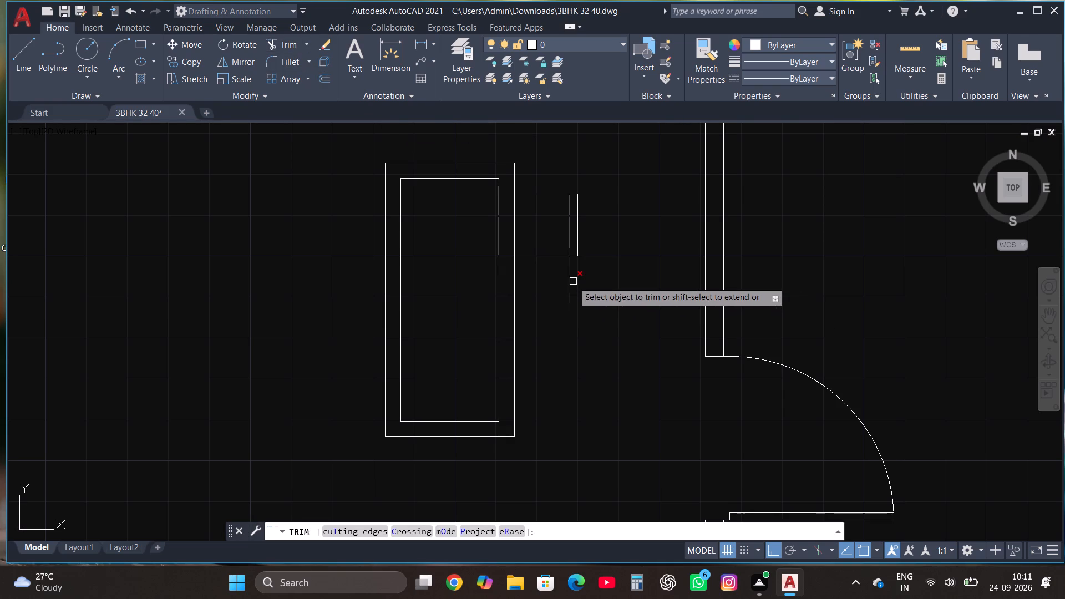
click(573, 281)
key(Escape)
Copy the chair with its backrest twice in Multiple mode, spacing the copies evenly south along the table's east edge.
click(463, 267)
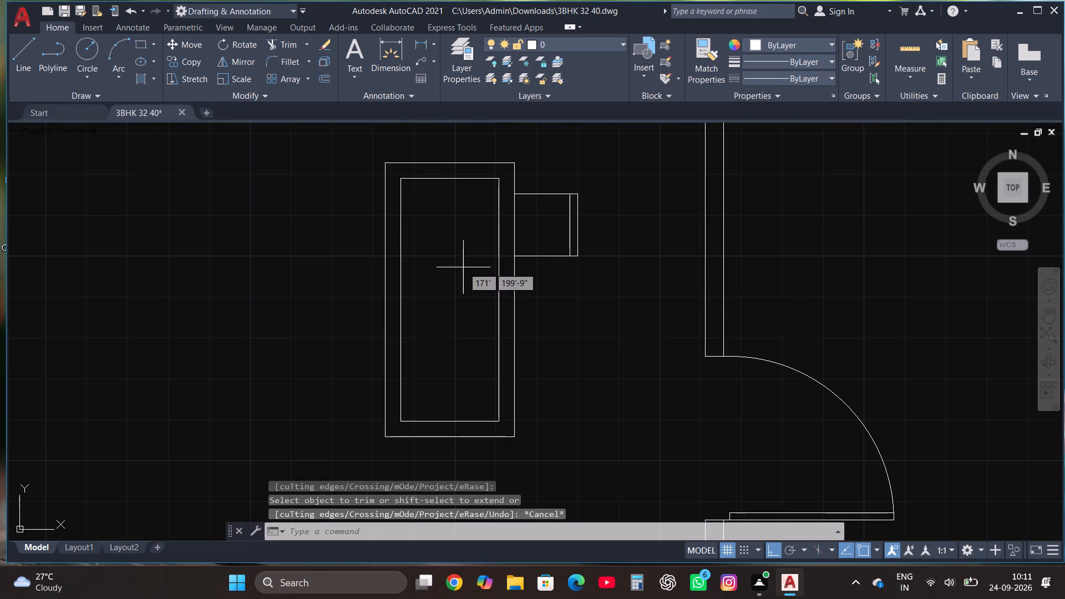
click(586, 186)
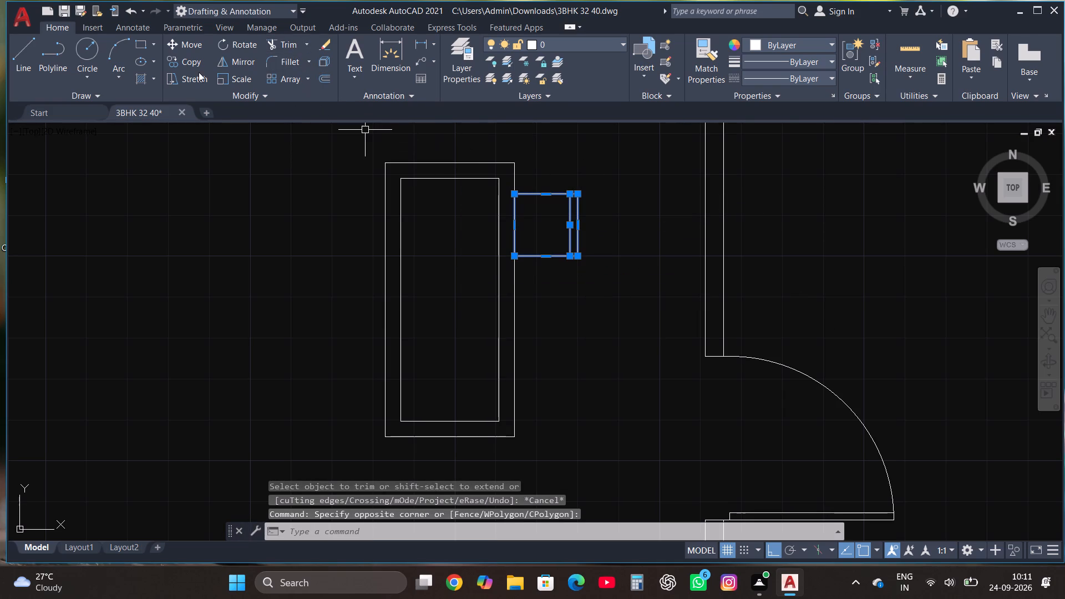
click(197, 63)
click(540, 534)
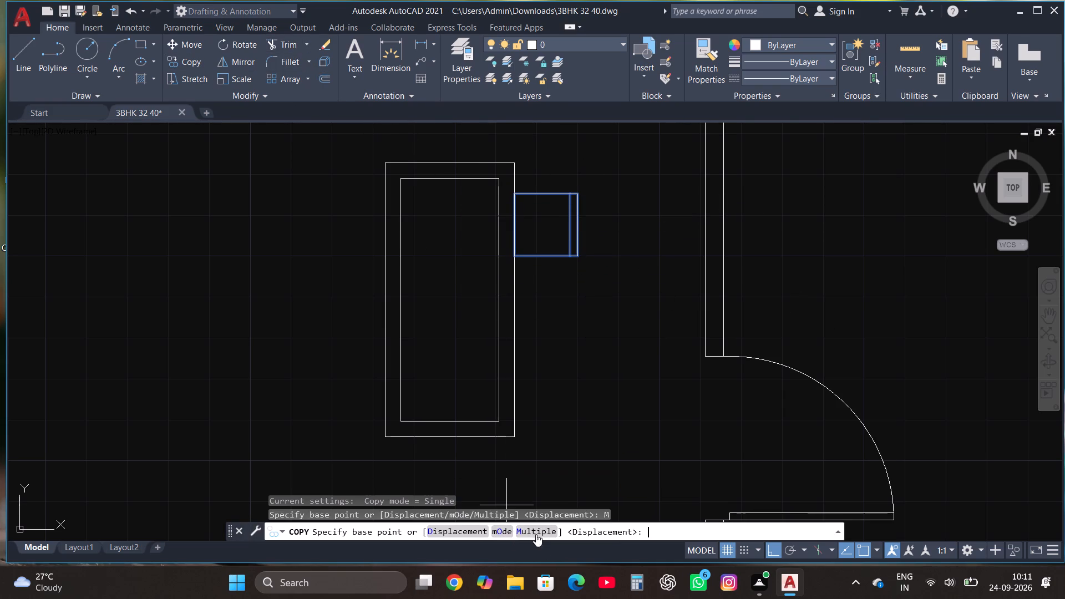
click(514, 253)
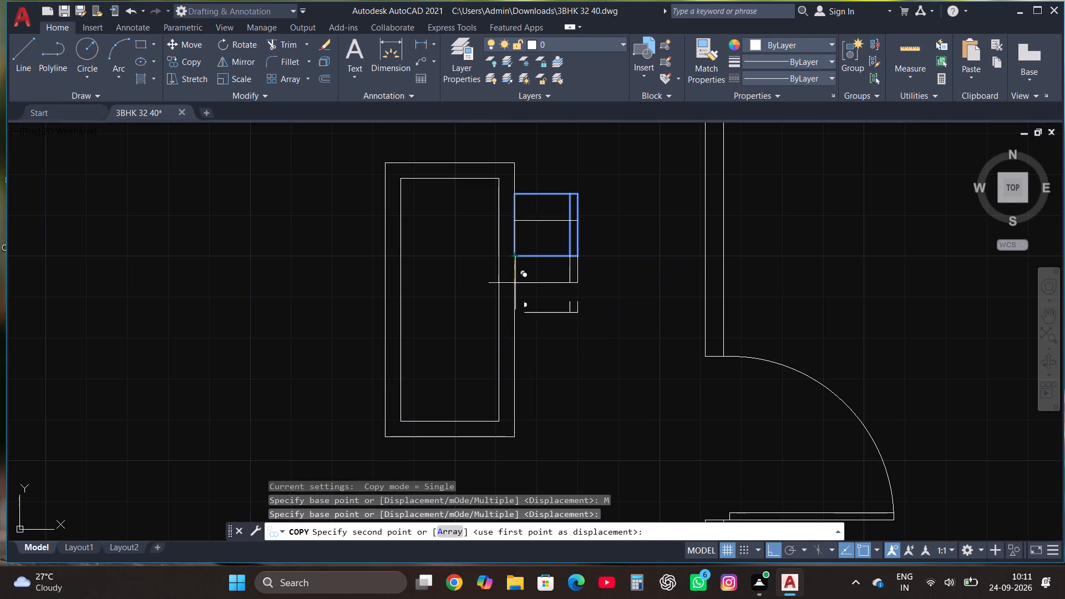
click(516, 414)
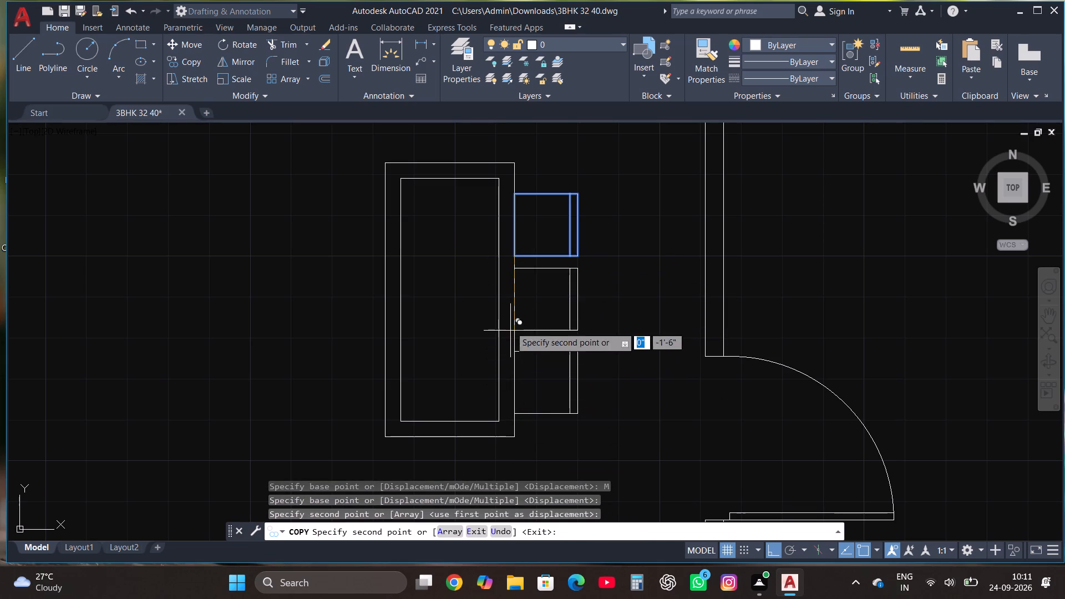
click(513, 334)
key(Escape)
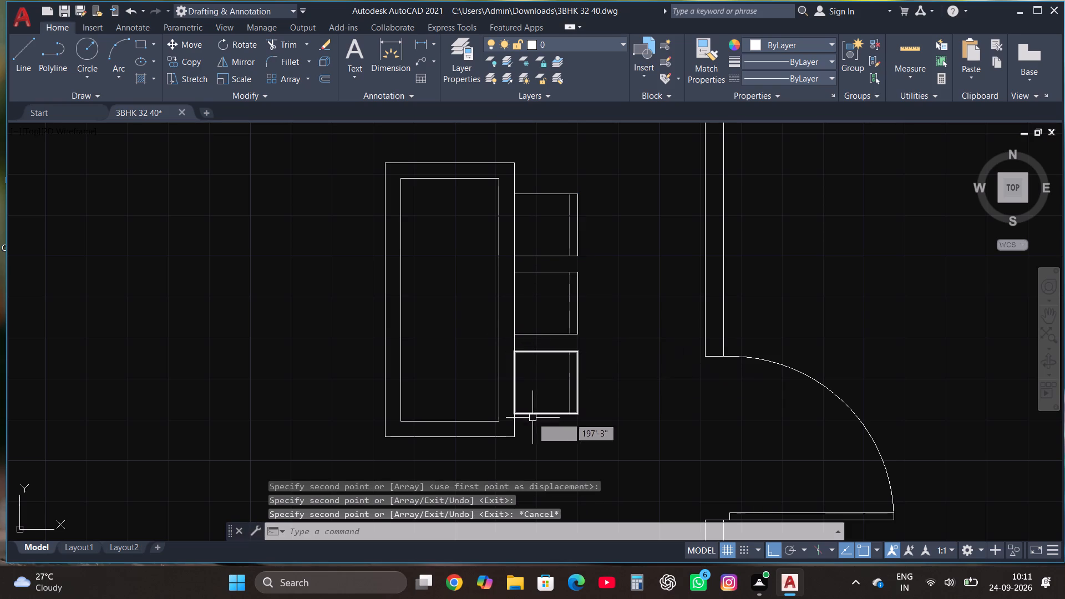
Mirror the three east chairs about the dining table's vertical centreline, keeping the source chairs.
click(508, 445)
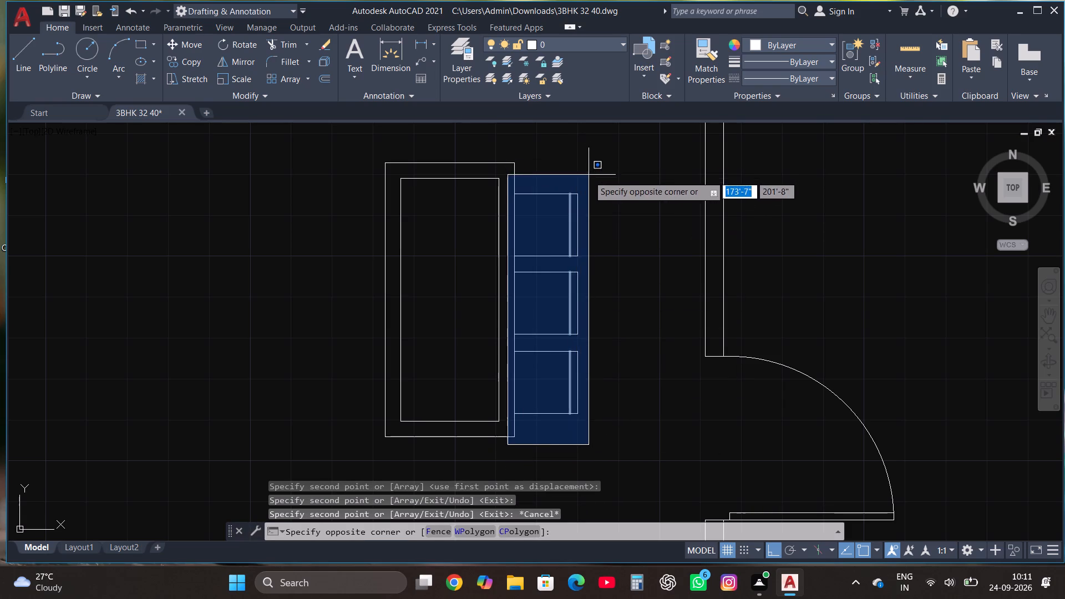
click(589, 176)
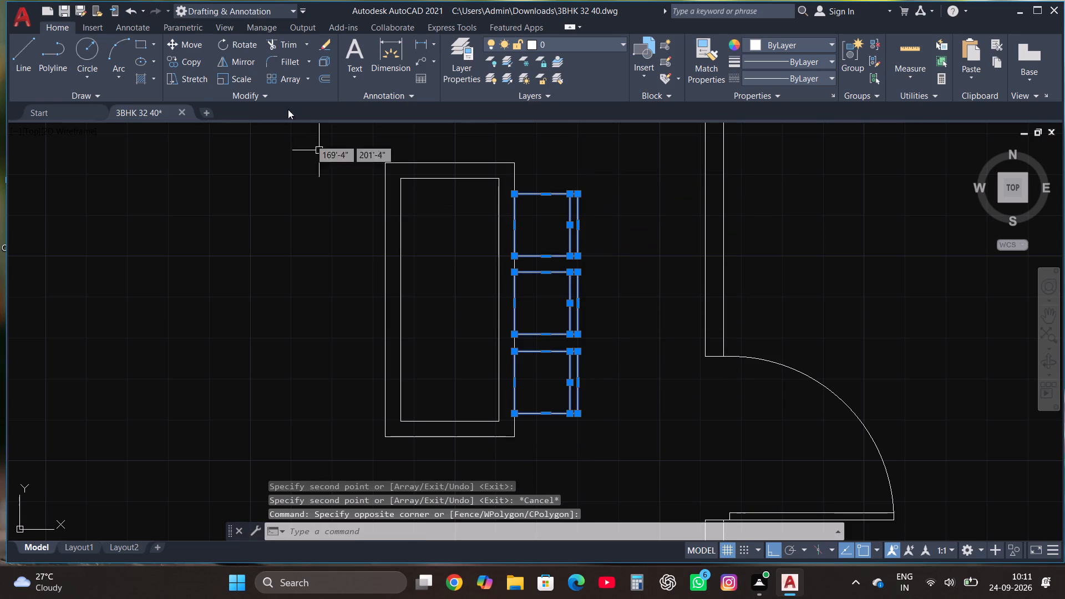
click(246, 61)
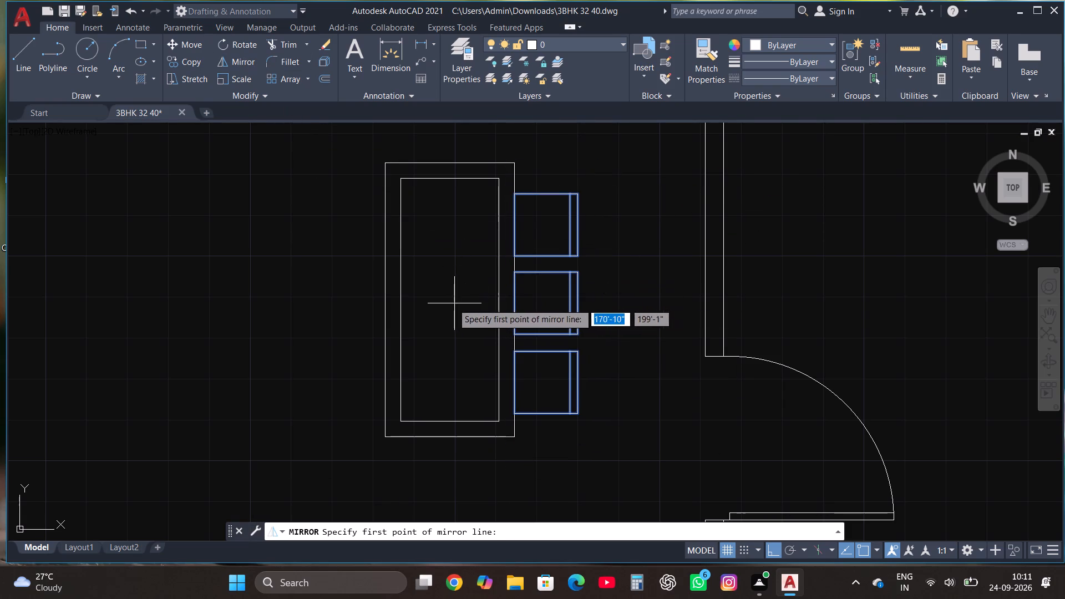
click(450, 303)
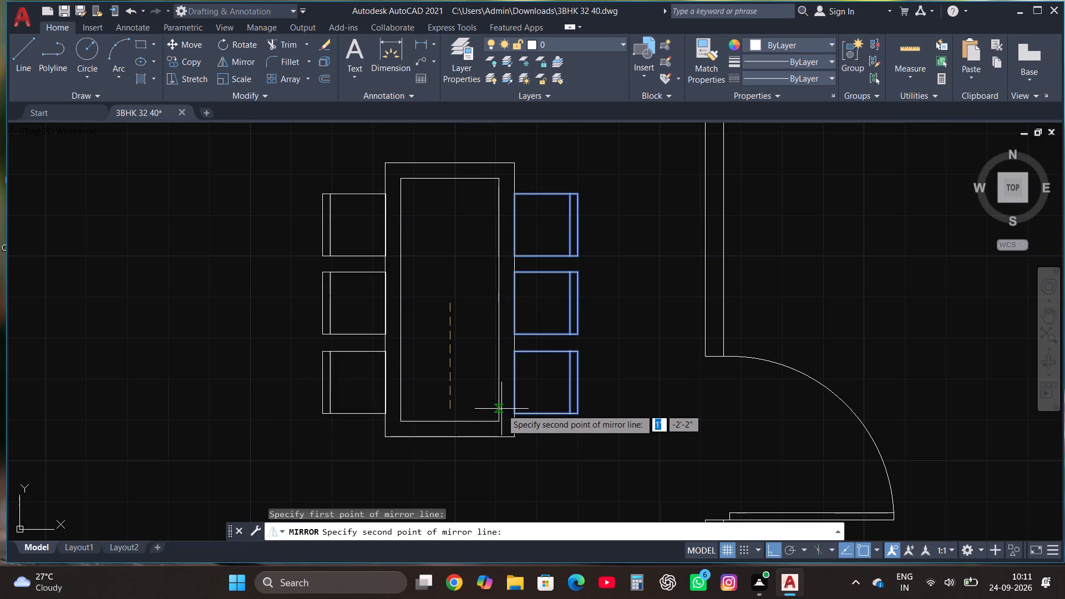
click(459, 460)
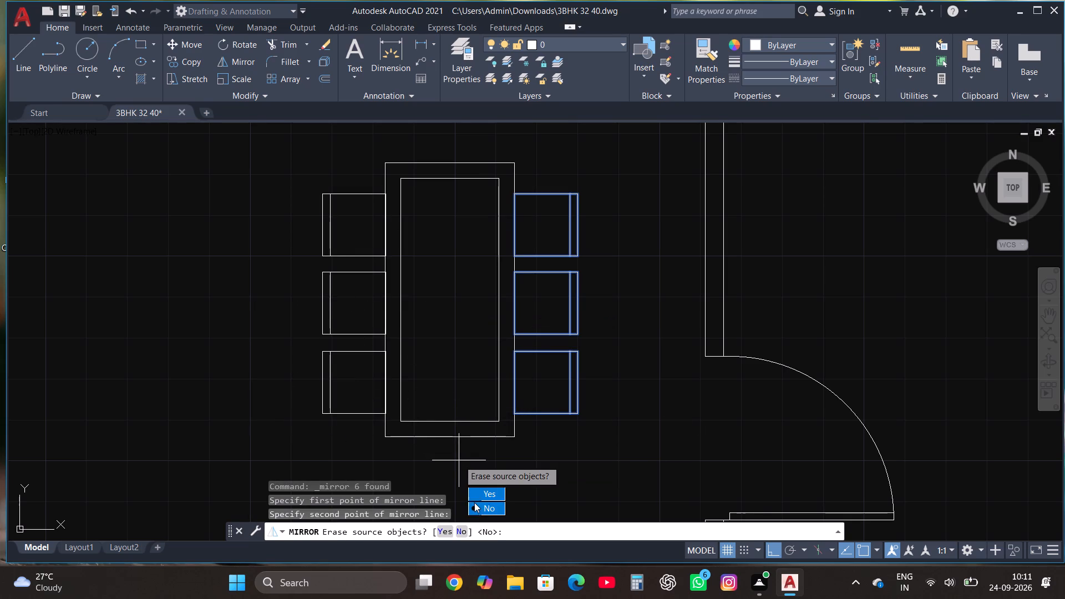
drag(475, 506, 459, 460)
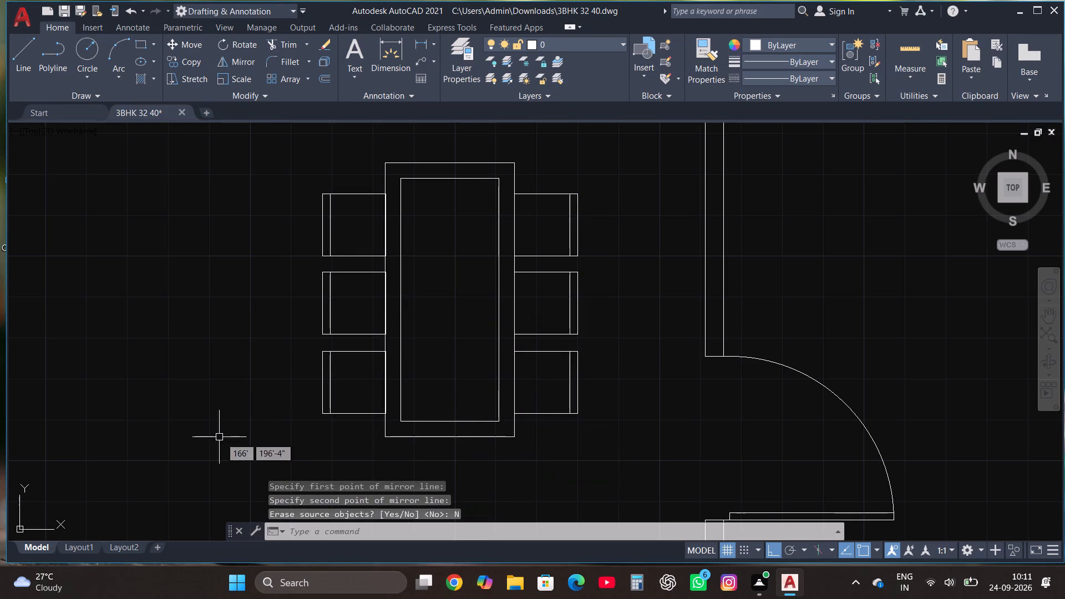
Move the three west chairs slightly west so their east edges meet the dining table's west edge.
click(347, 434)
click(270, 175)
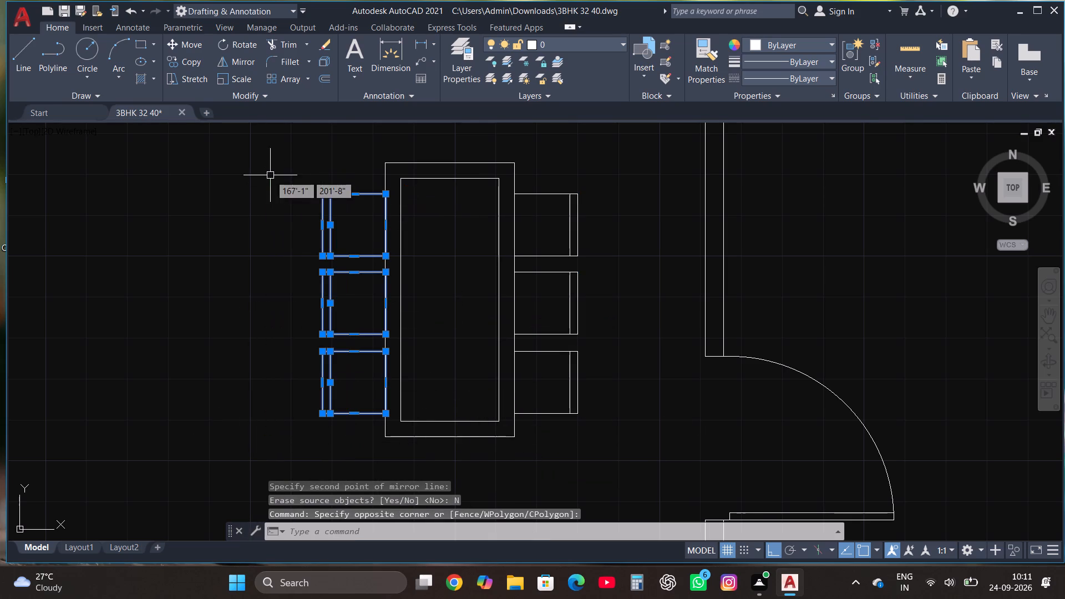
click(185, 40)
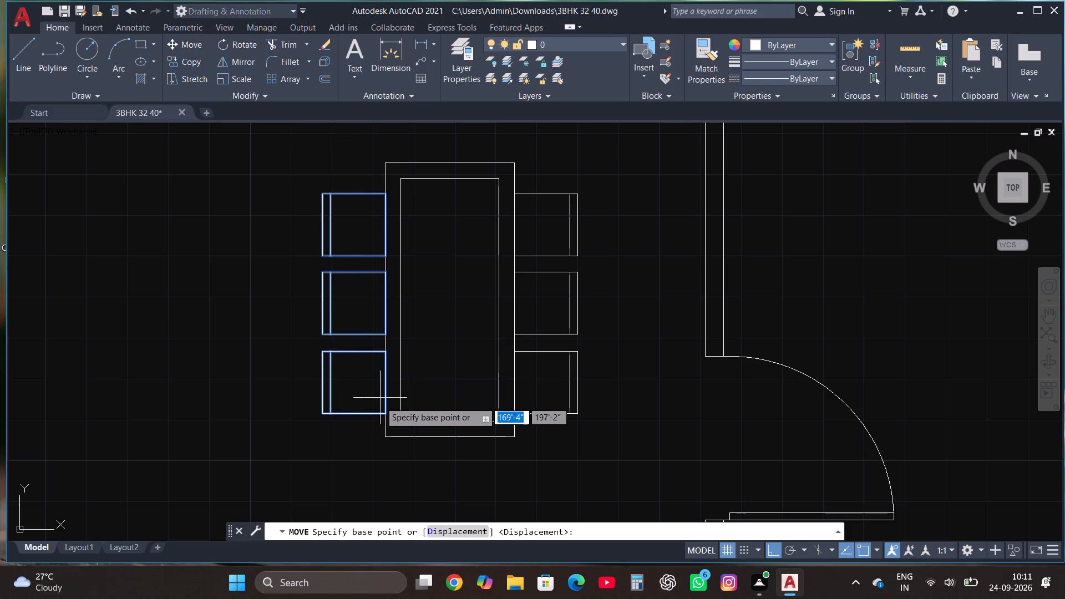
scroll(389, 419, up, 6)
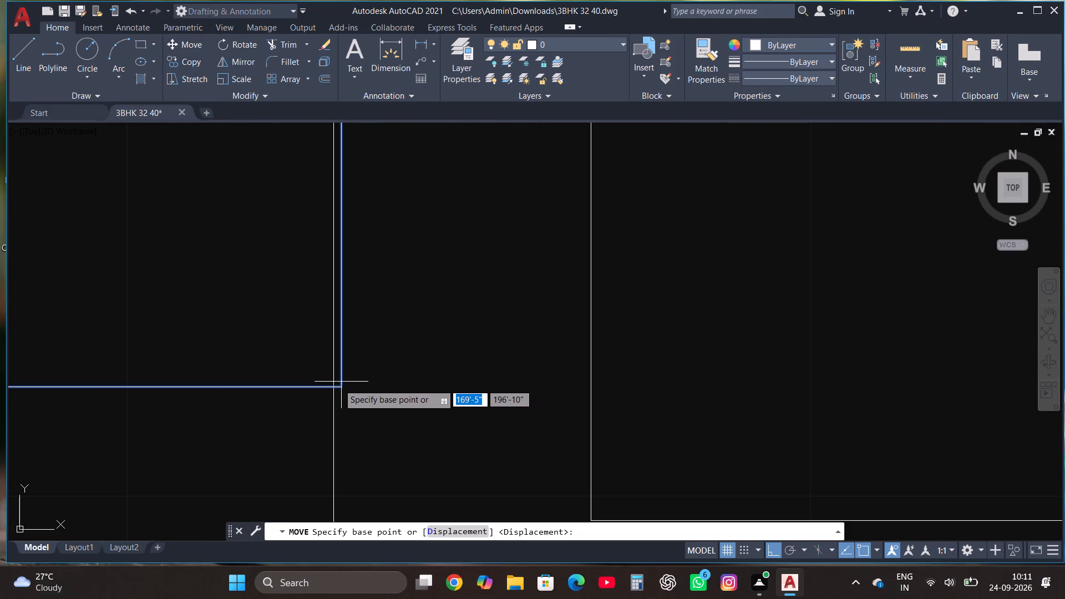
click(340, 388)
click(333, 388)
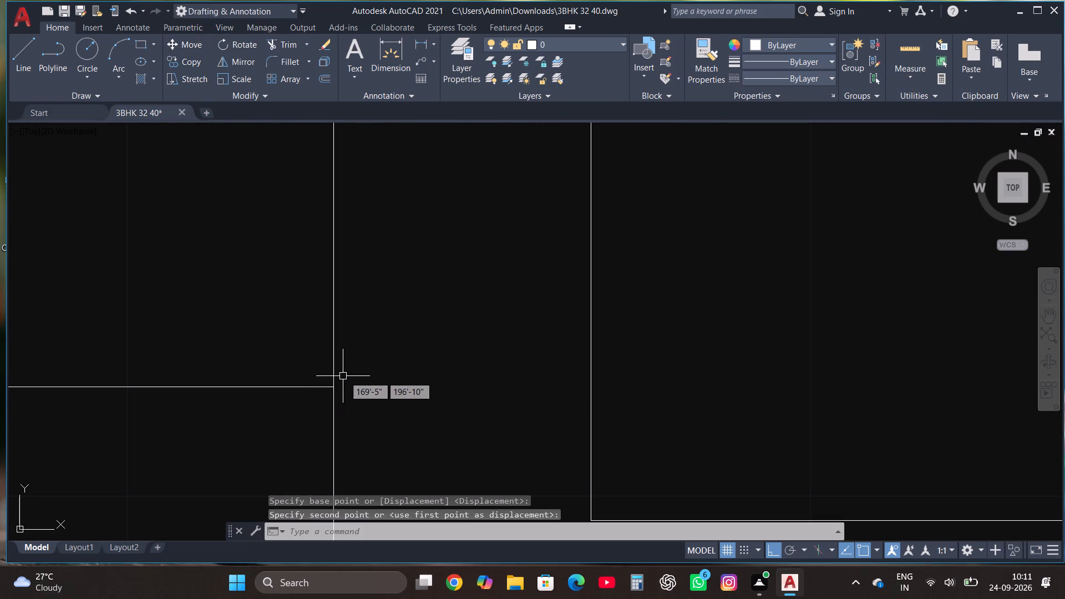
scroll(357, 375, down, 8)
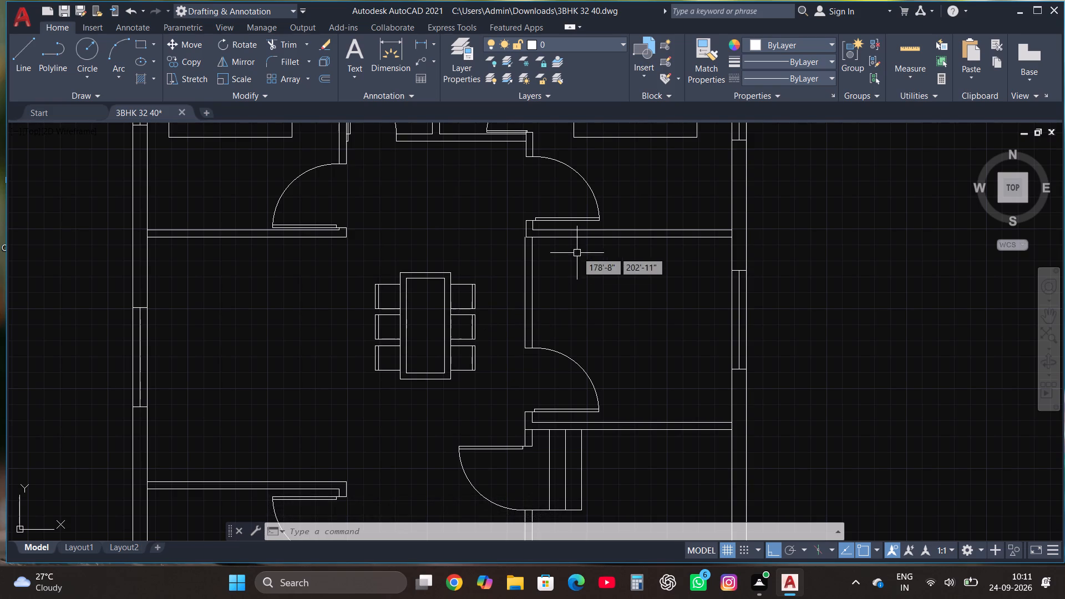
Draw a narrow north-south sofa seat rectangle just inside the west wall window, west of the dining table.
scroll(653, 194, down, 2)
scroll(504, 252, up, 2)
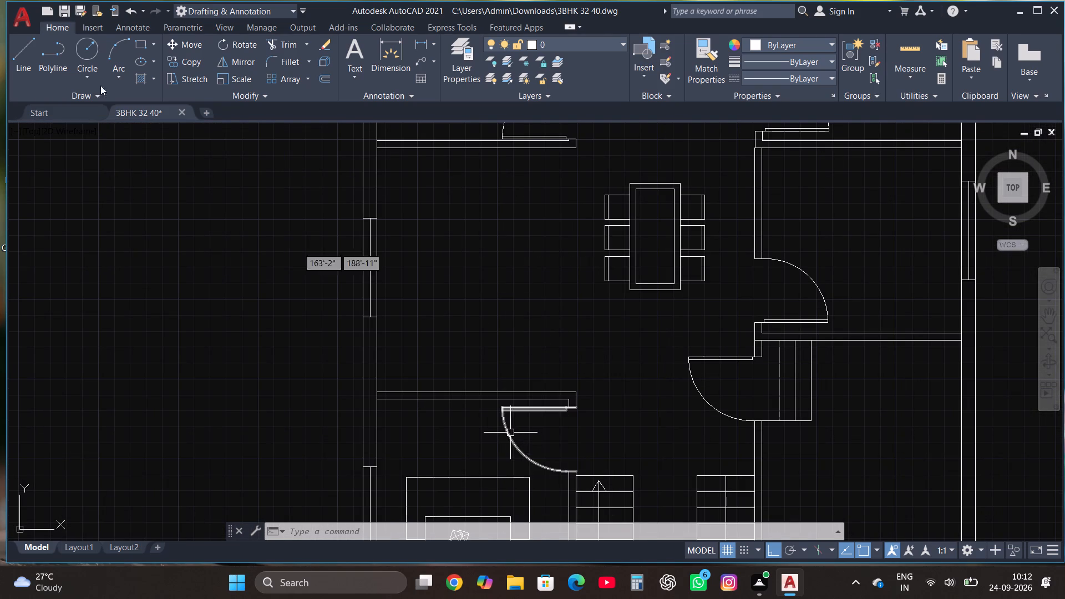
click(135, 46)
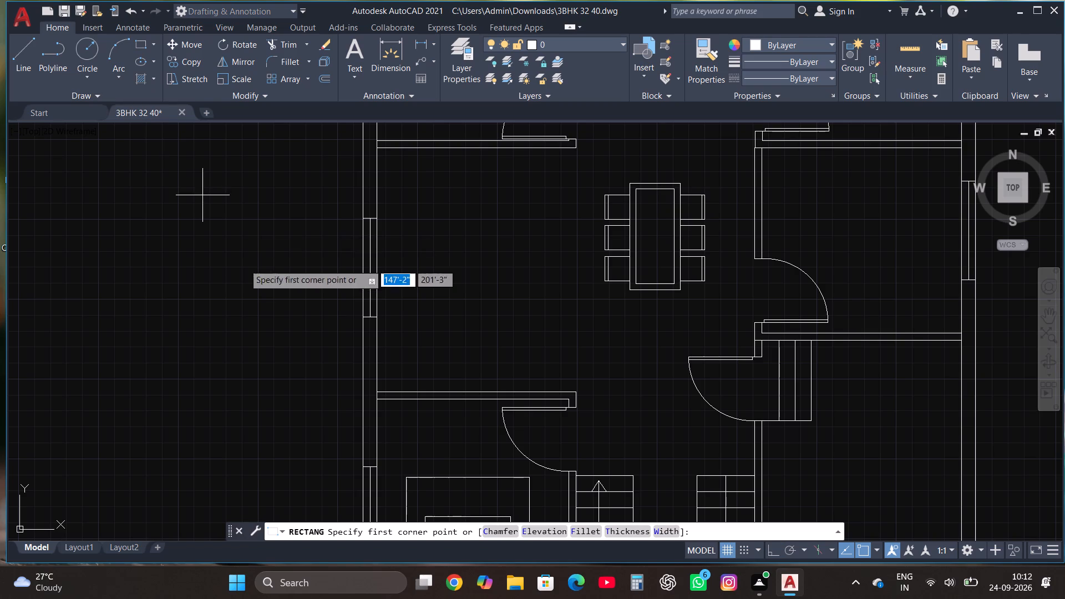
scroll(288, 298, down, 1)
scroll(405, 309, up, 1)
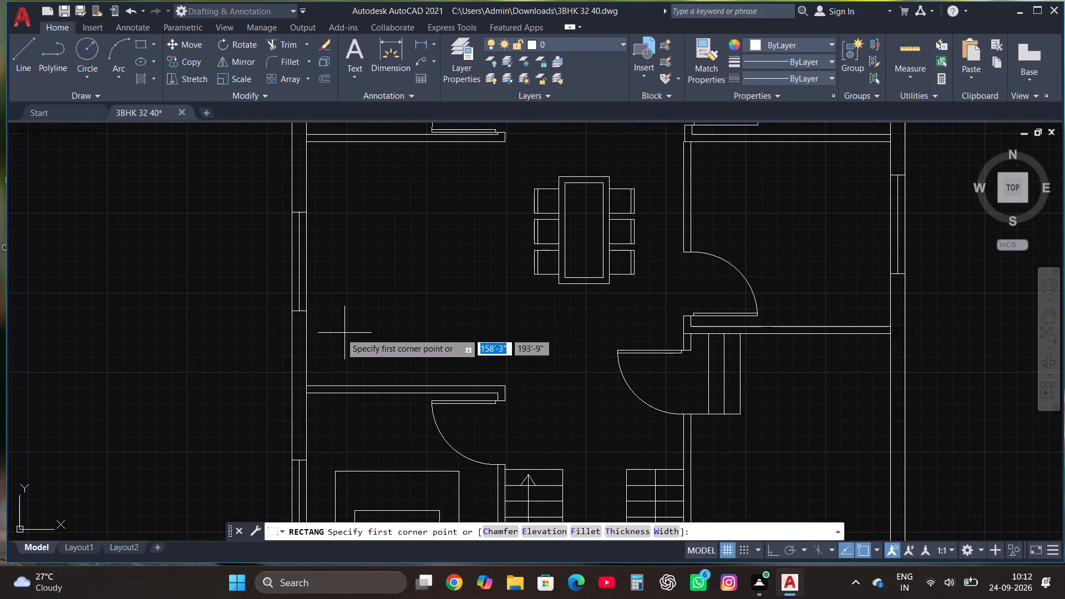
click(323, 329)
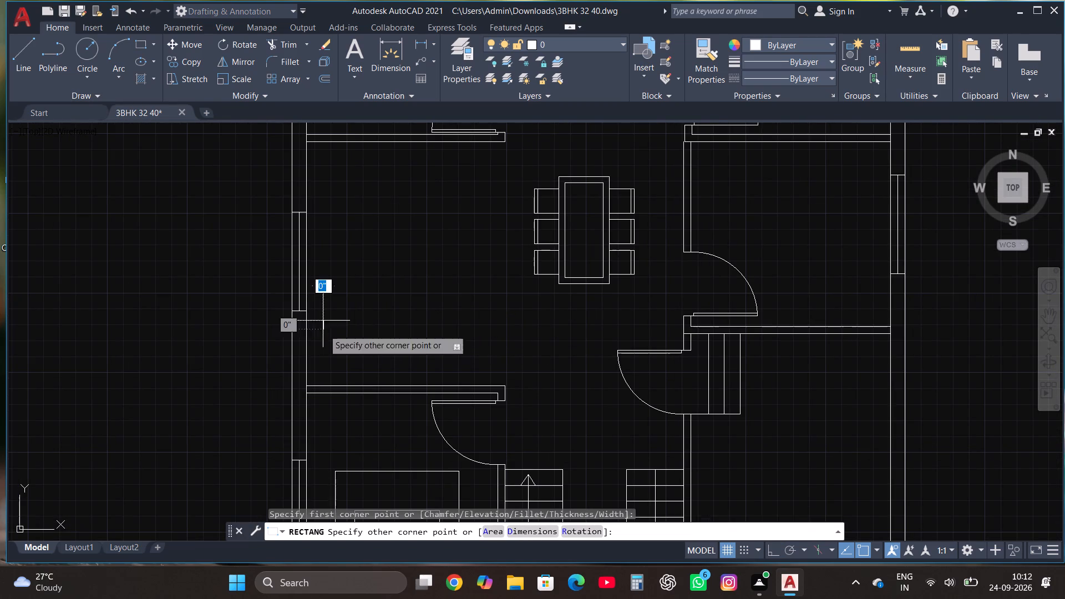
click(363, 228)
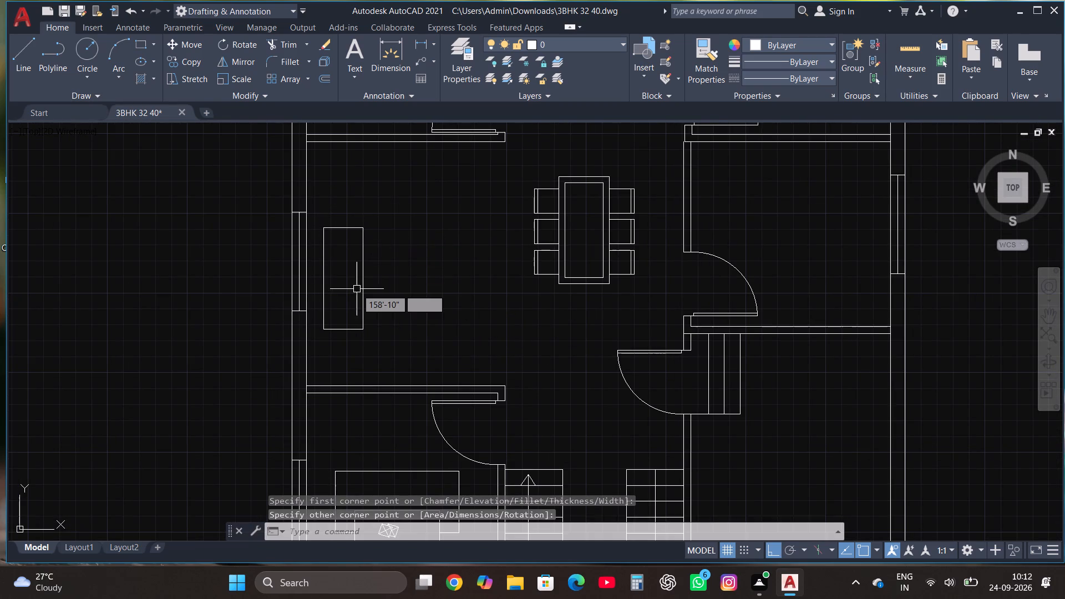
Draw the sofa's back and arm outline around the seat, about 6'-4" long and 2' deep, and trim its overrun inside the seat.
scroll(357, 289, up, 1)
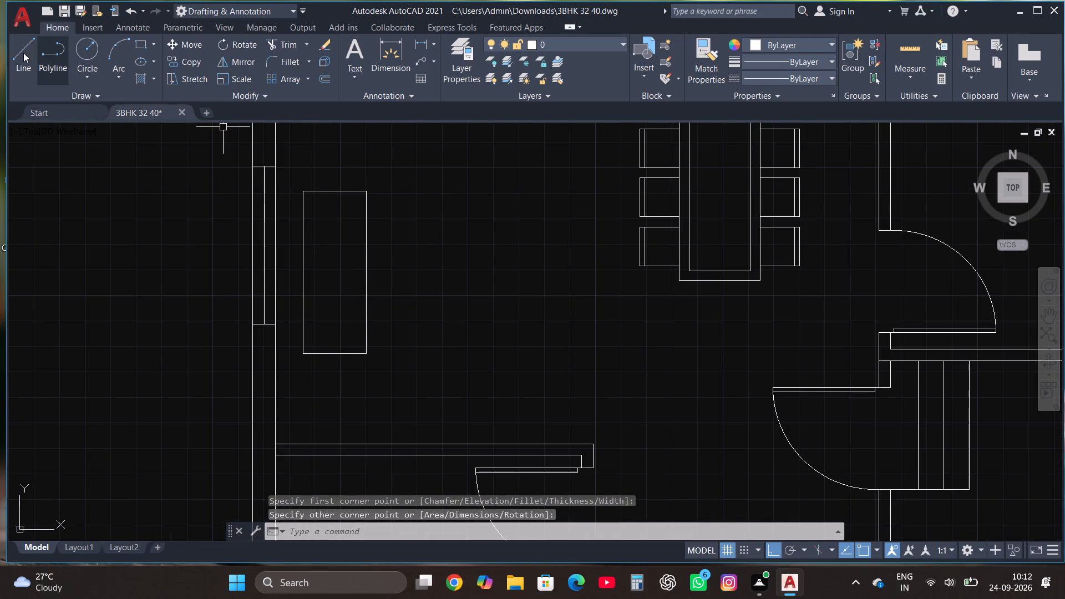
click(23, 53)
click(354, 352)
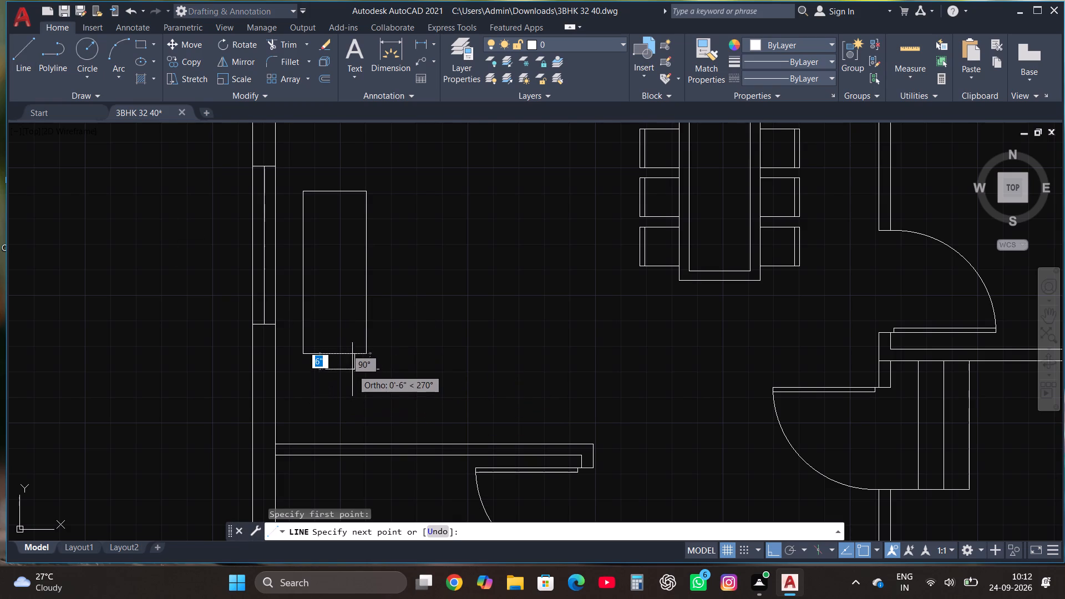
click(352, 369)
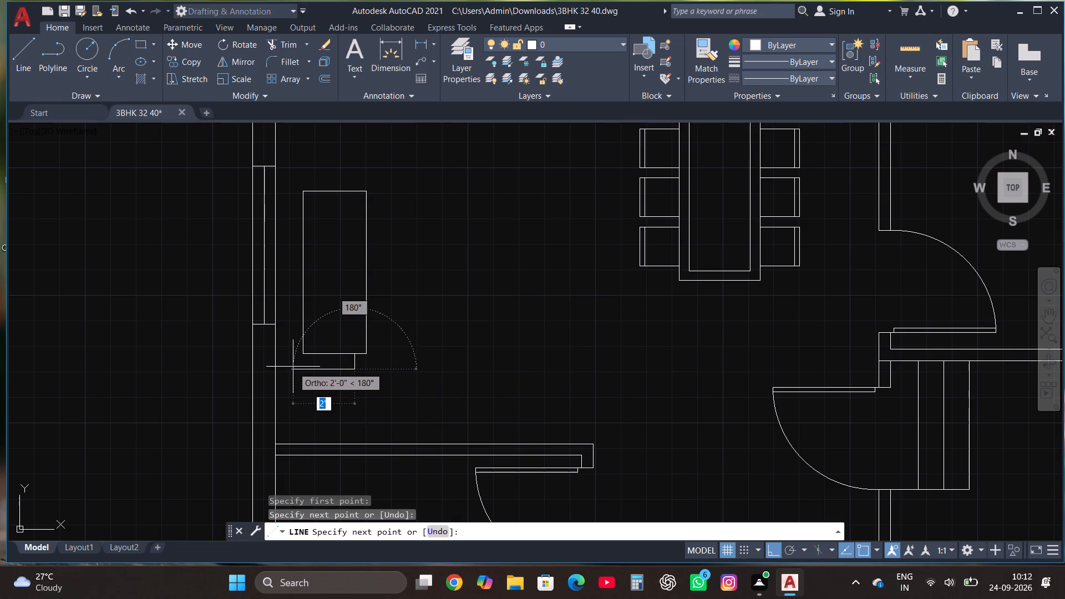
click(293, 367)
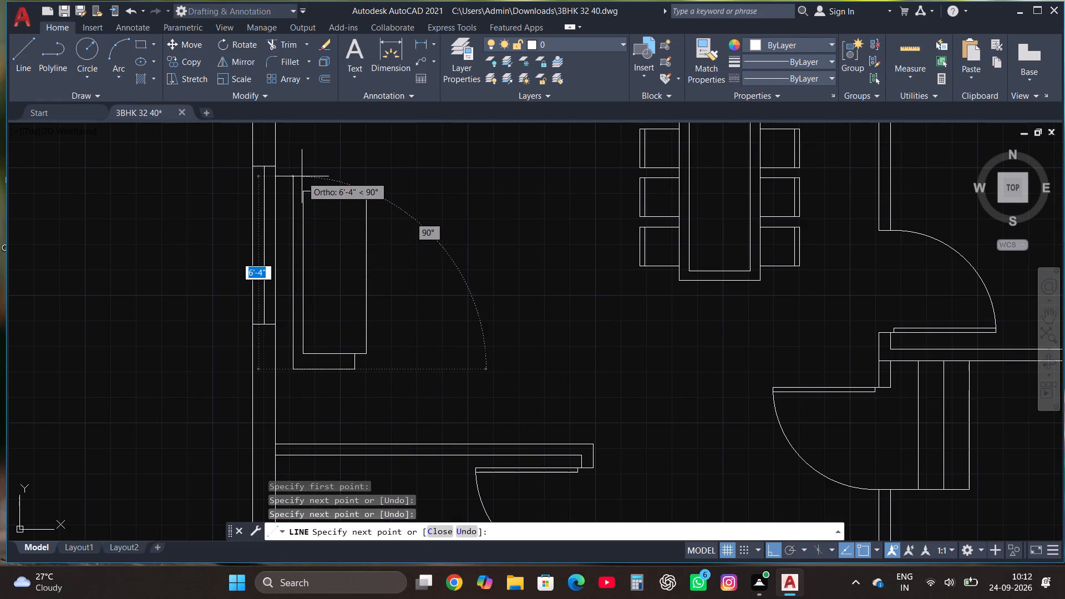
click(302, 176)
scroll(338, 179, up, 1)
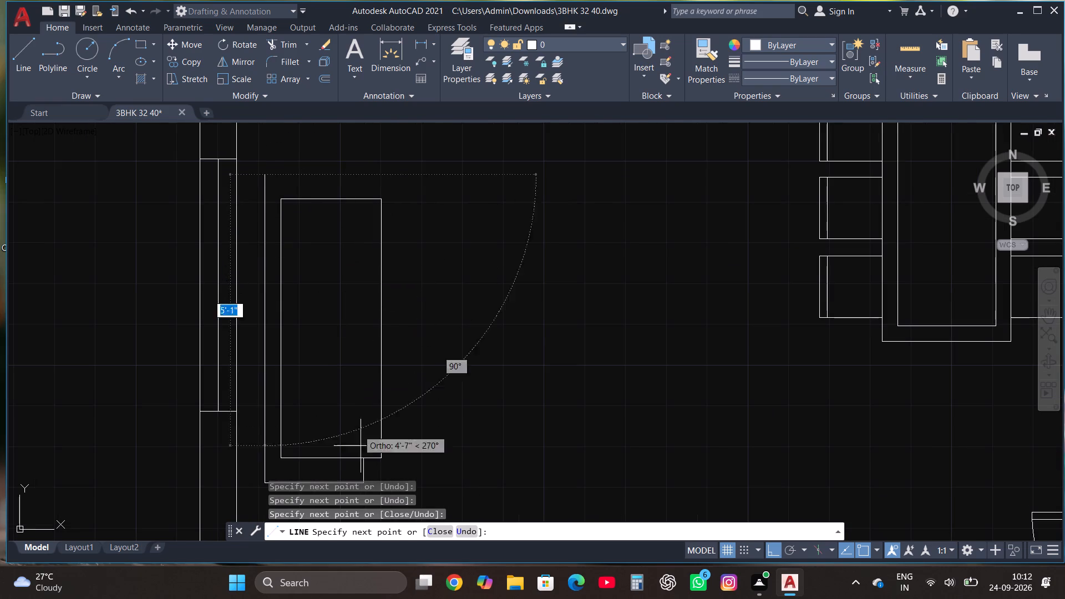
click(362, 182)
click(358, 227)
key(Escape)
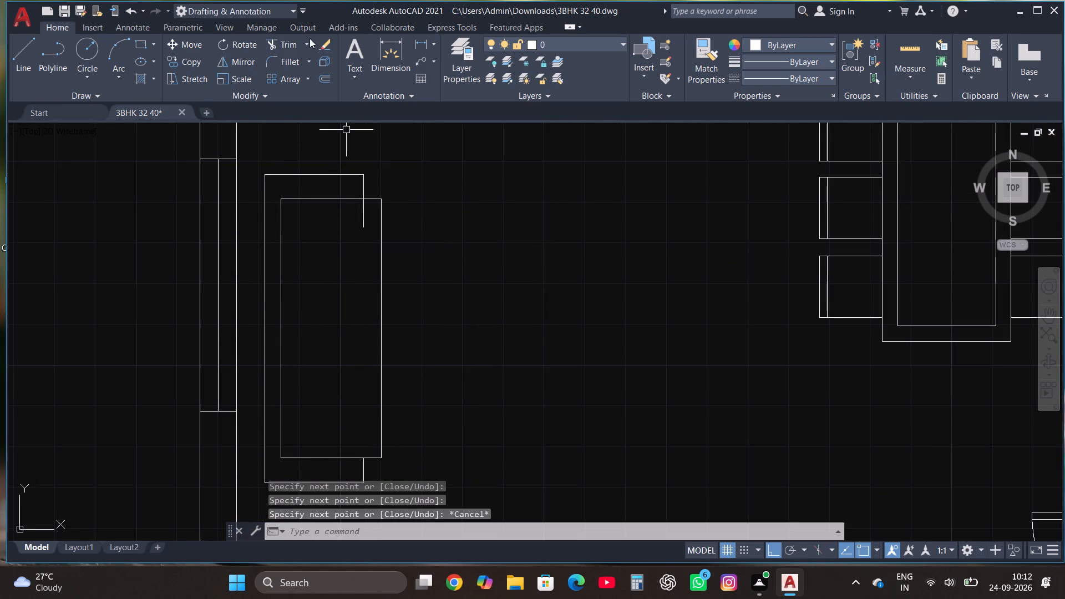
click(291, 45)
click(359, 224)
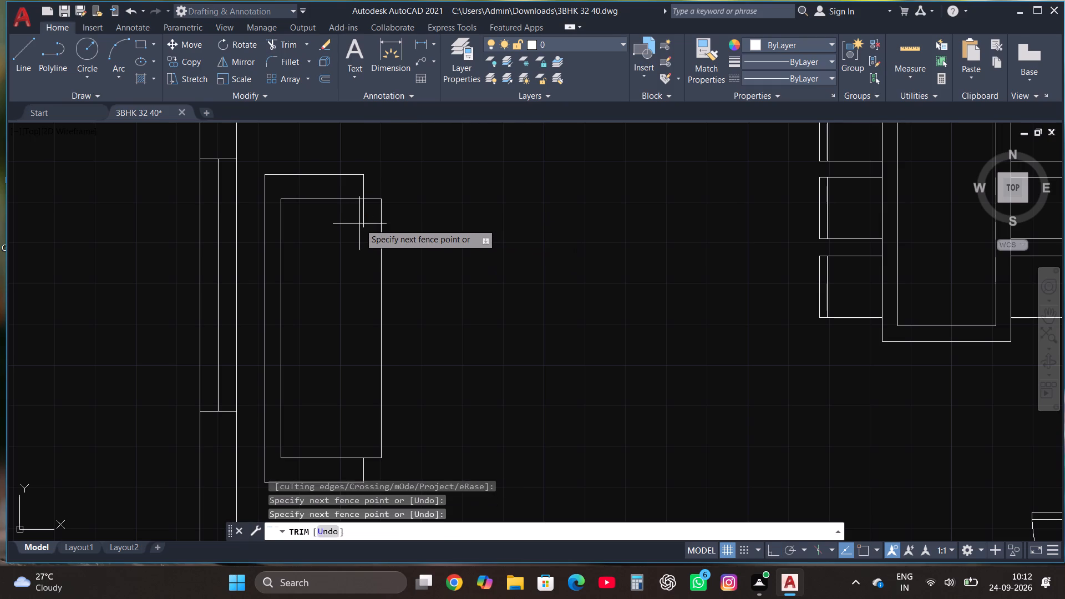
click(367, 217)
key(Escape)
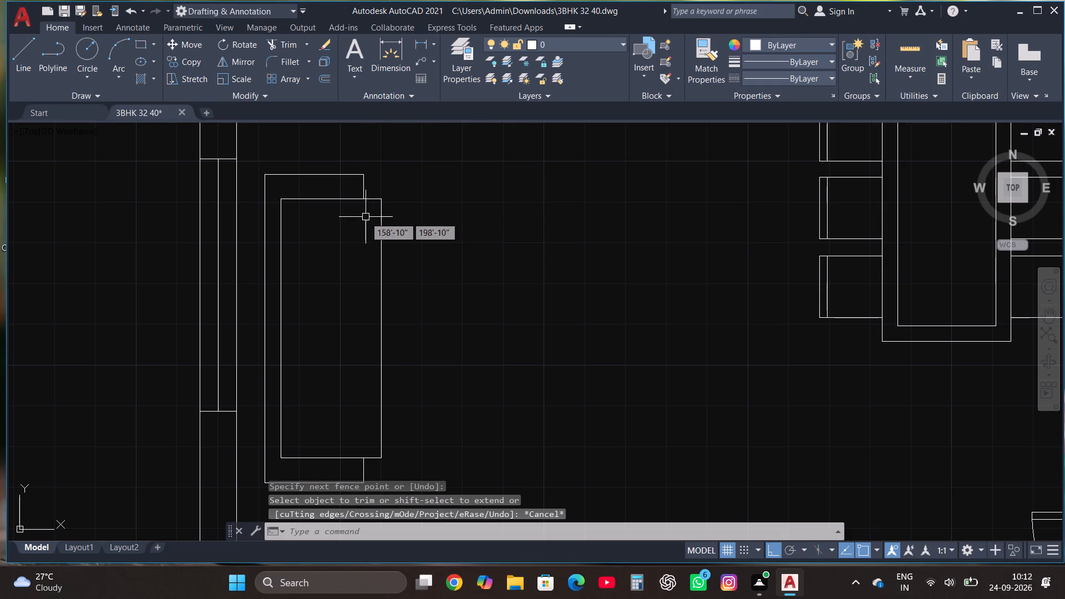
Add a horizontal cushion divider across the sofa seat's southern third and trim its overrun past the east edge.
click(27, 46)
scroll(504, 326, down, 1)
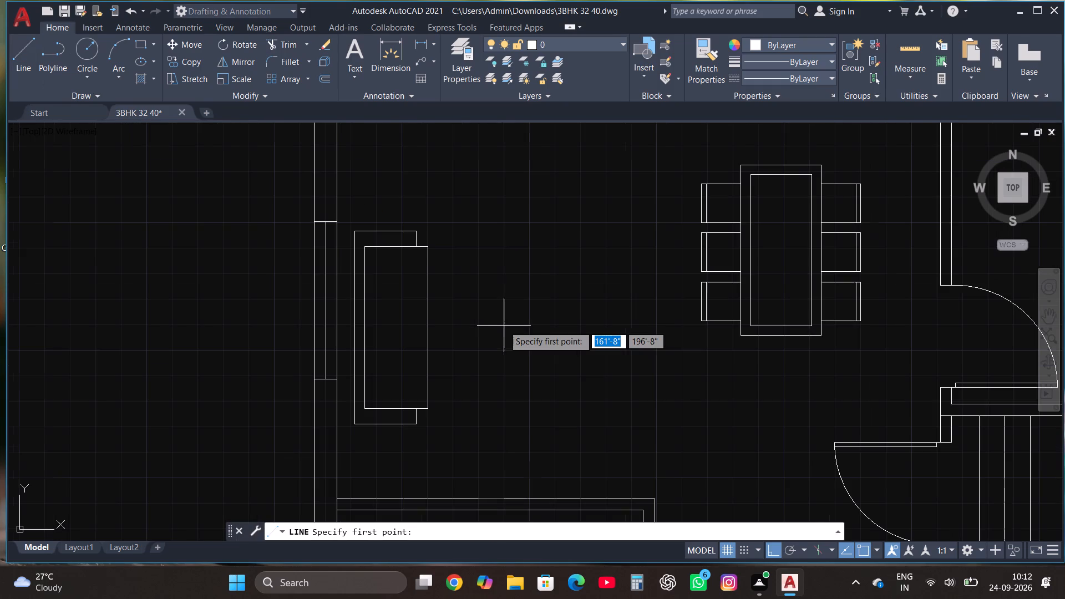
scroll(474, 375, up, 2)
scroll(444, 371, down, 1)
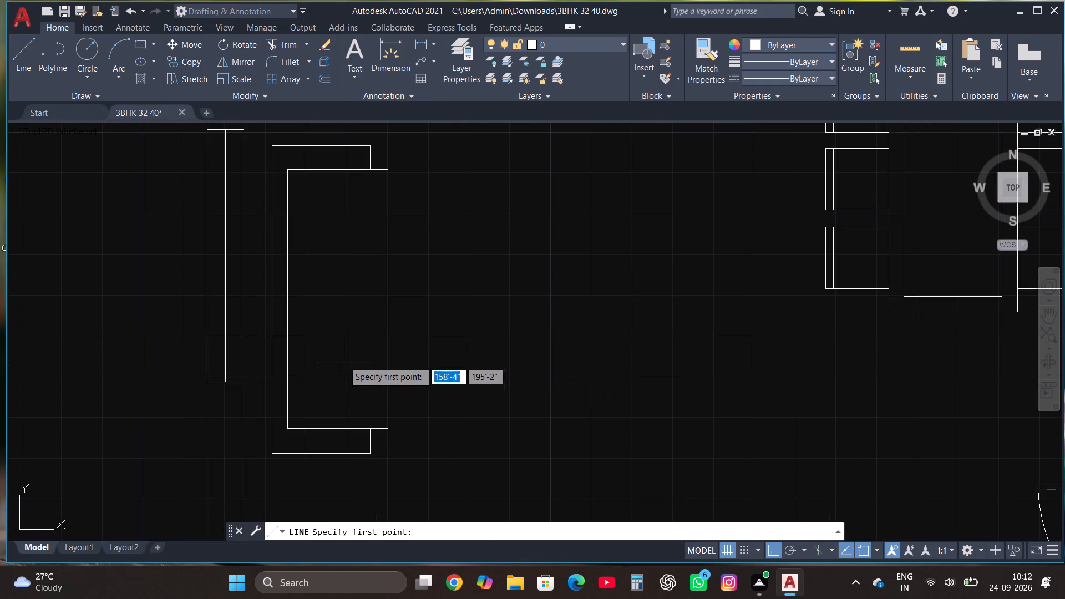
click(290, 342)
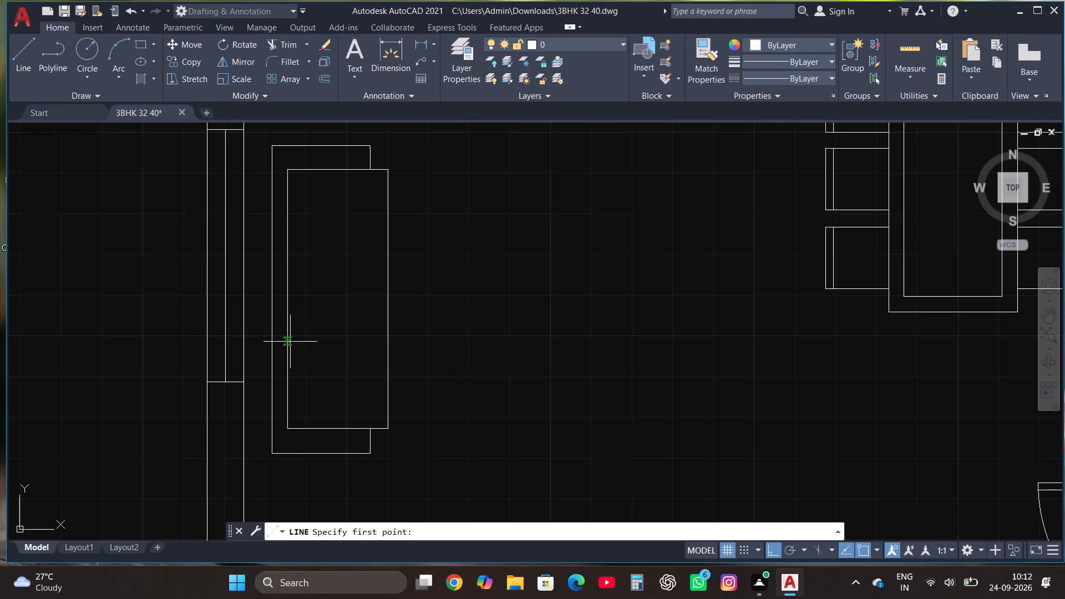
click(420, 345)
key(Escape)
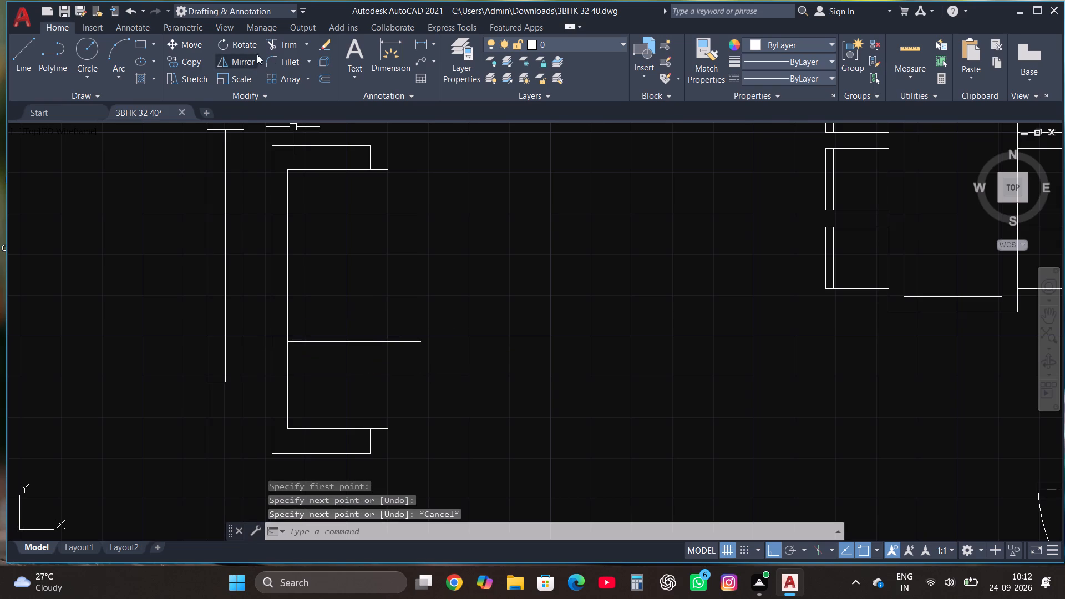
click(283, 43)
click(403, 345)
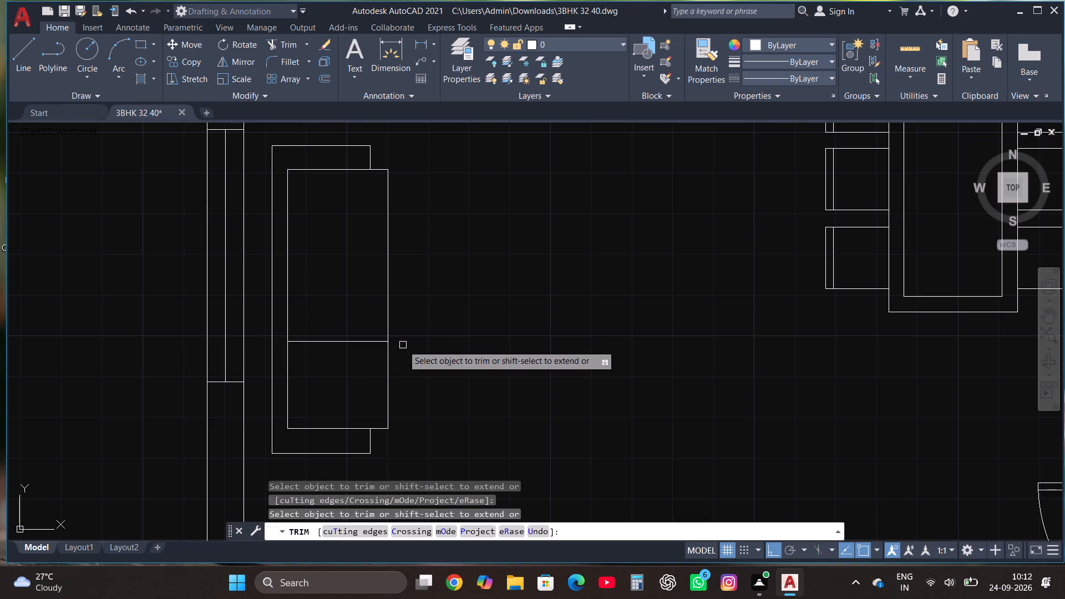
key(Escape)
Add a second horizontal cushion divider across the sofa seat's northern third and trim its overrun past the east edge.
click(23, 52)
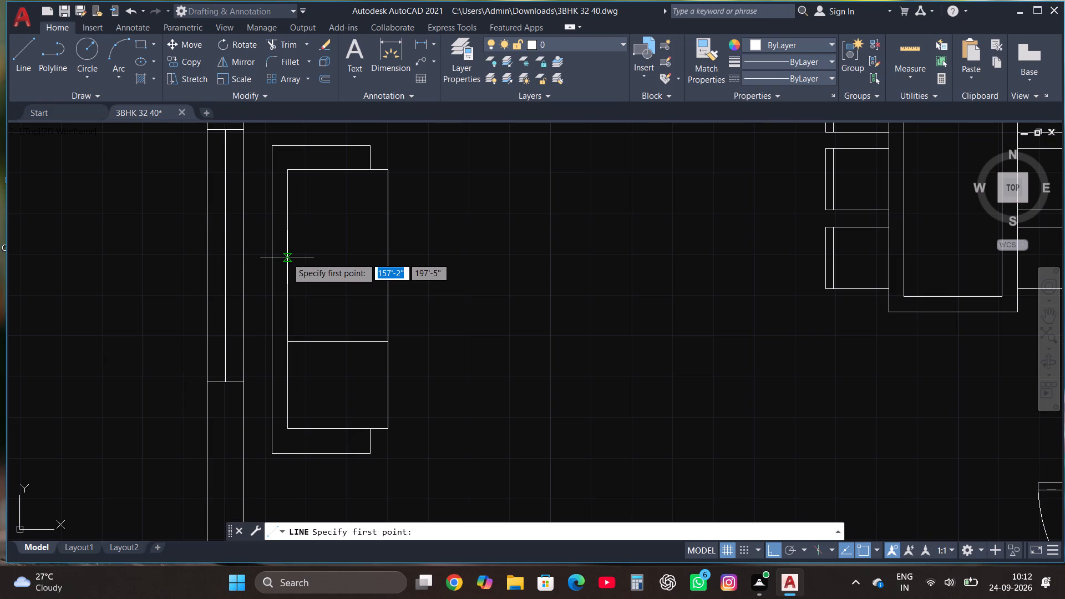
click(287, 256)
click(442, 247)
key(Escape)
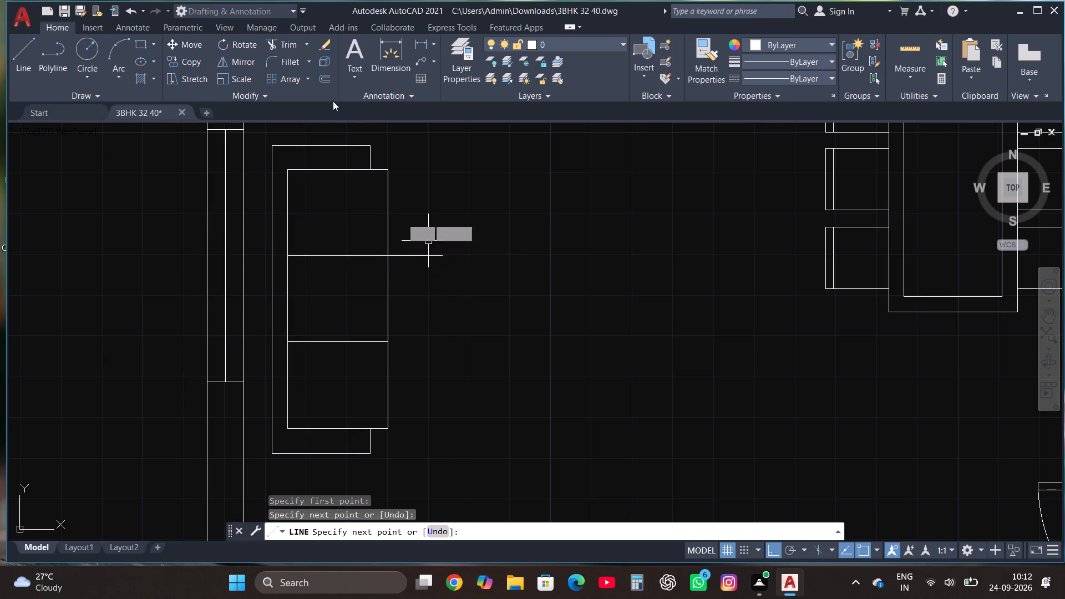
click(285, 43)
click(410, 248)
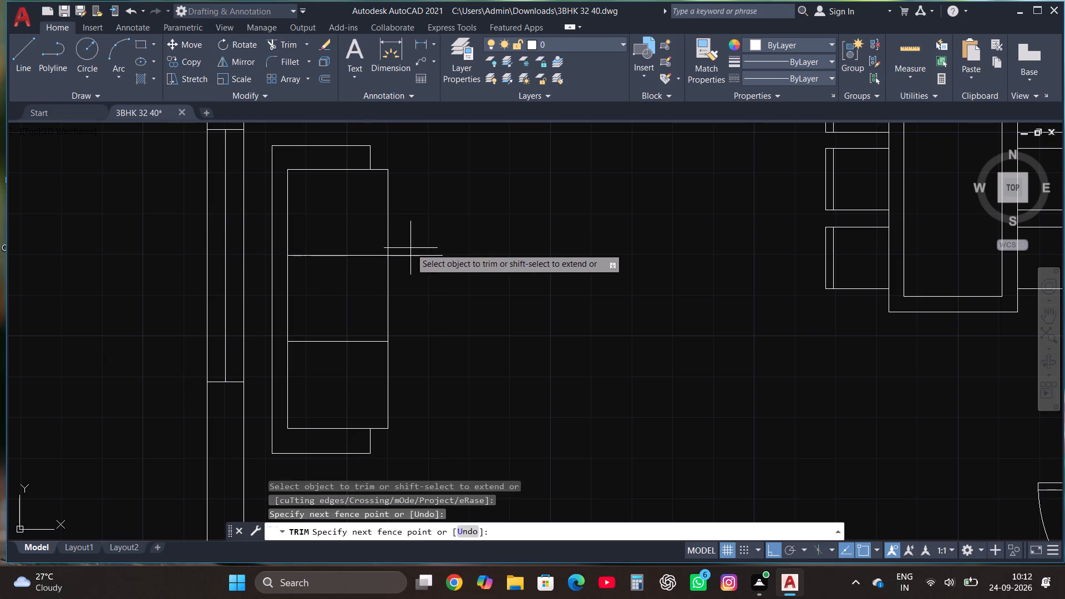
click(409, 332)
key(Escape)
Move the sofa seat rectangle and its southern divider west, to the empty area outside the building.
scroll(409, 332, down, 1)
scroll(604, 326, down, 1)
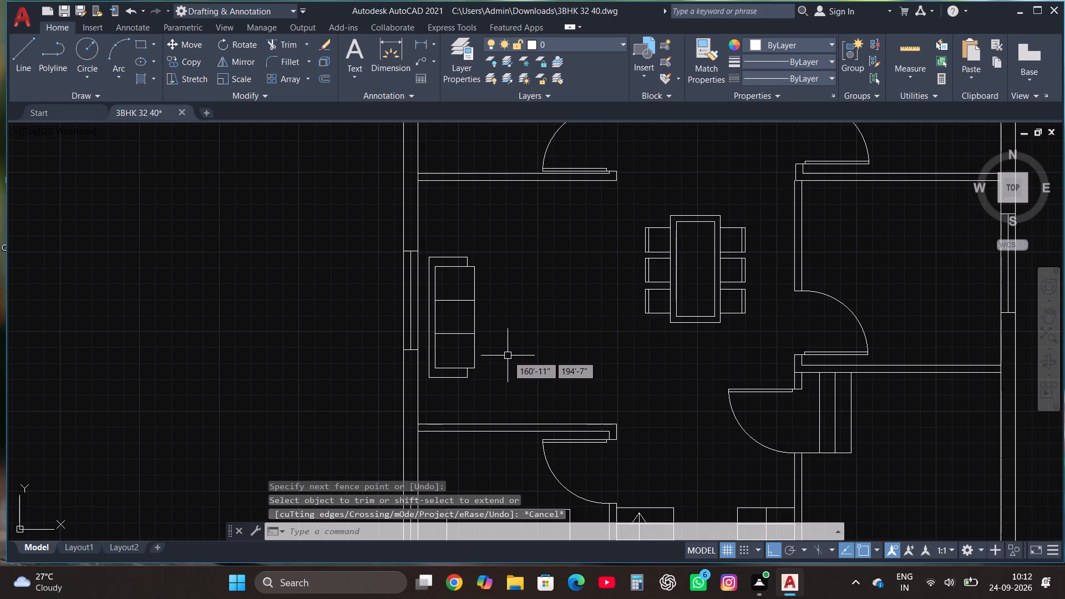
scroll(508, 356, up, 1)
click(481, 358)
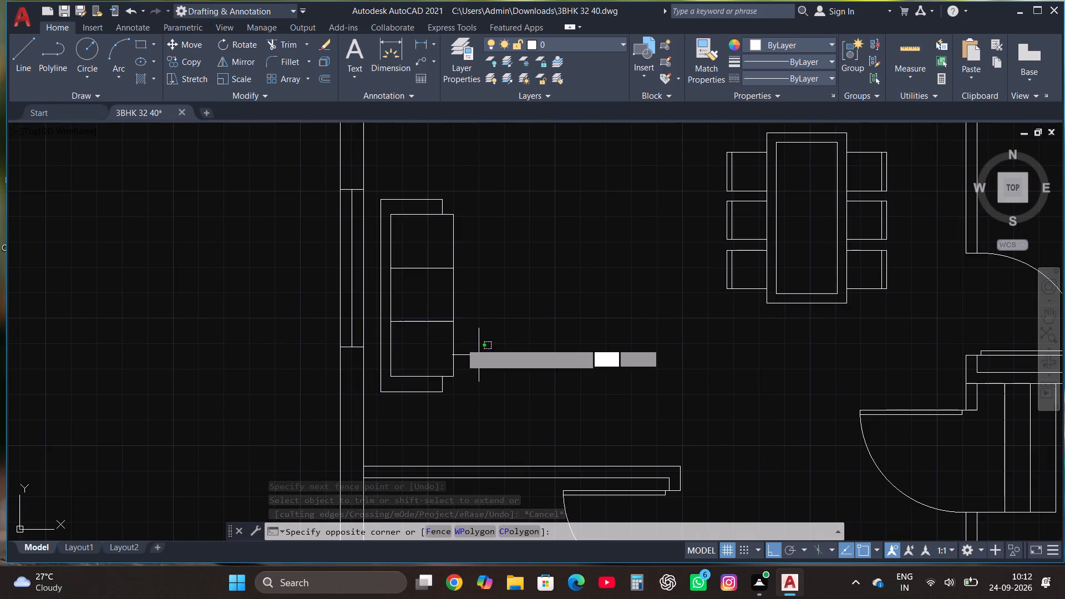
click(445, 343)
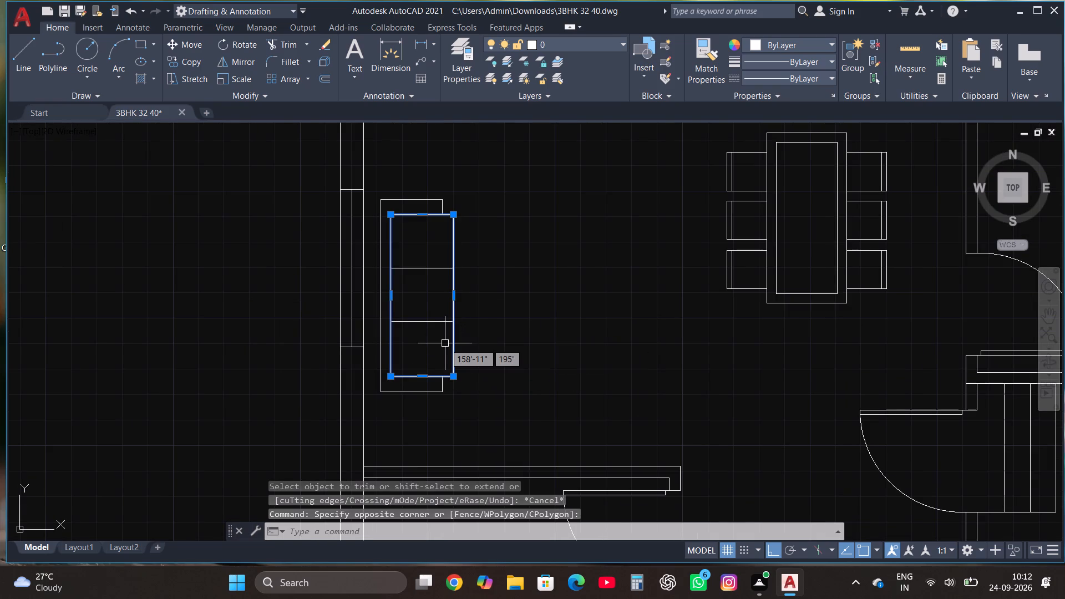
click(441, 324)
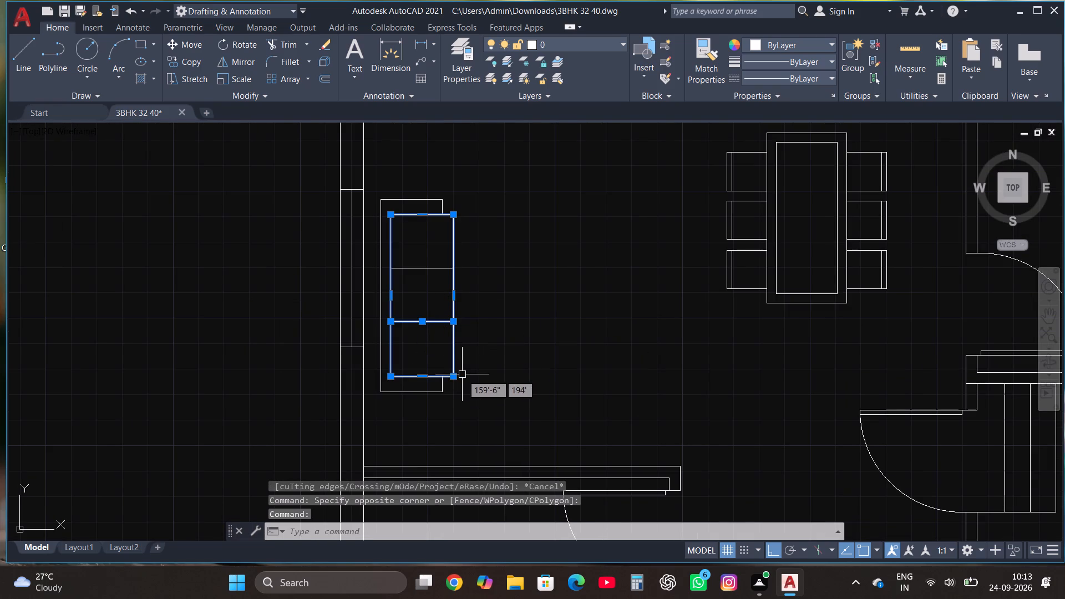
click(186, 41)
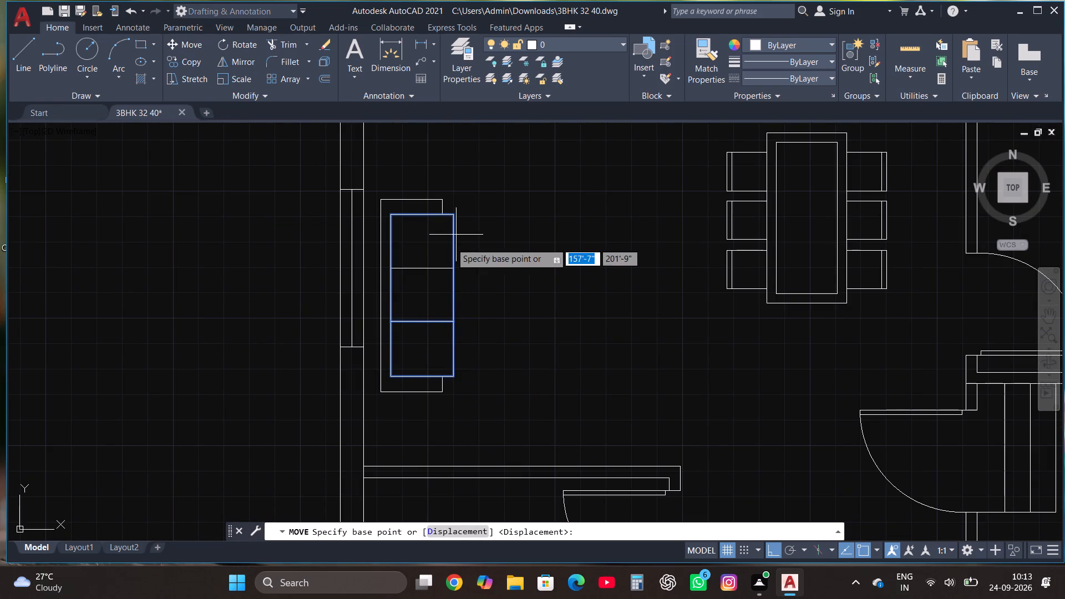
click(430, 272)
click(181, 272)
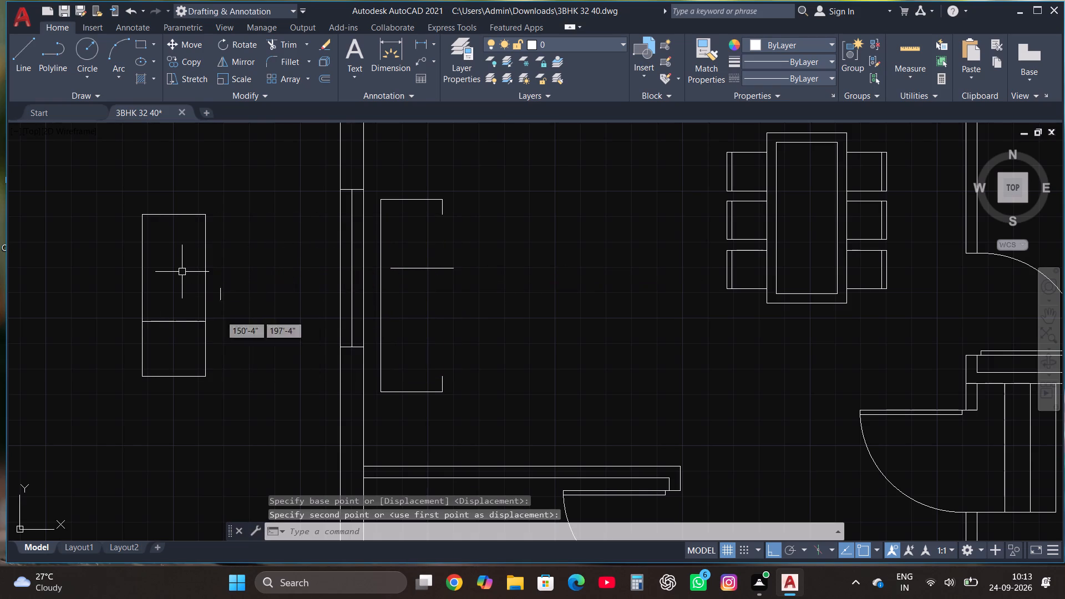
key(Escape)
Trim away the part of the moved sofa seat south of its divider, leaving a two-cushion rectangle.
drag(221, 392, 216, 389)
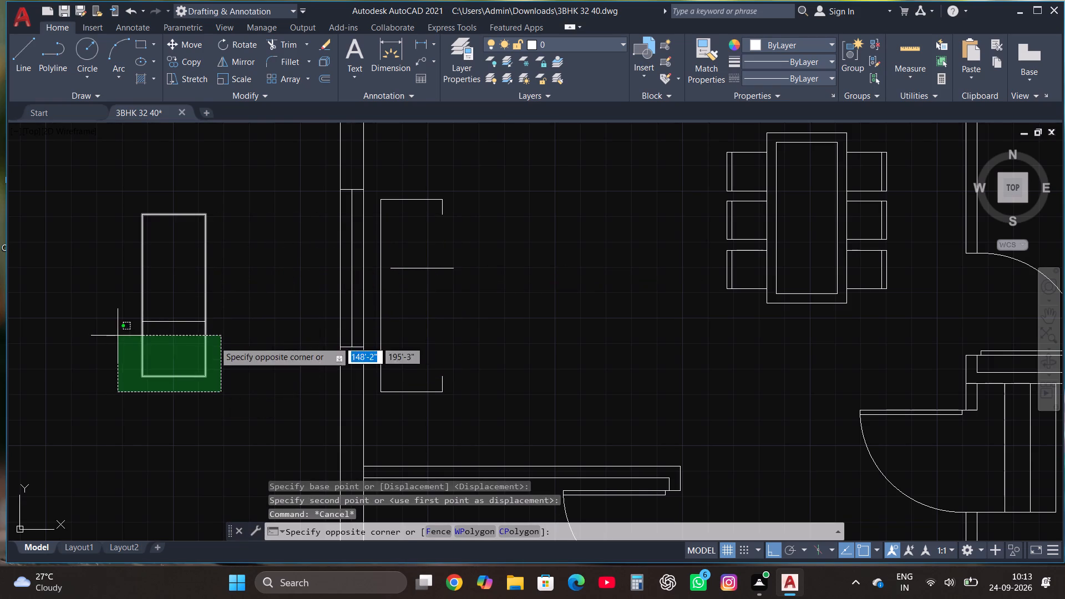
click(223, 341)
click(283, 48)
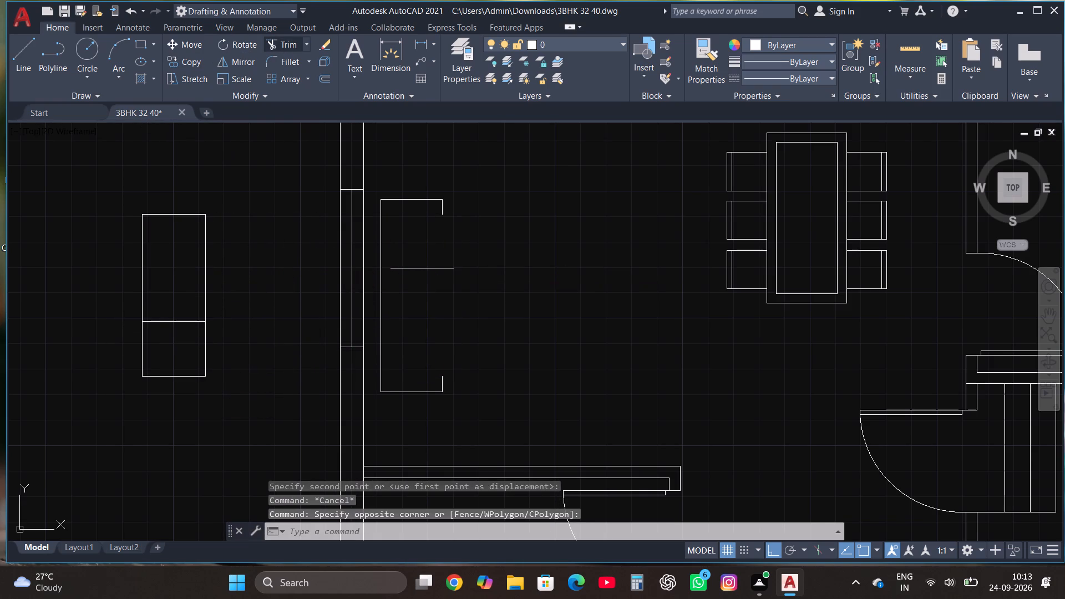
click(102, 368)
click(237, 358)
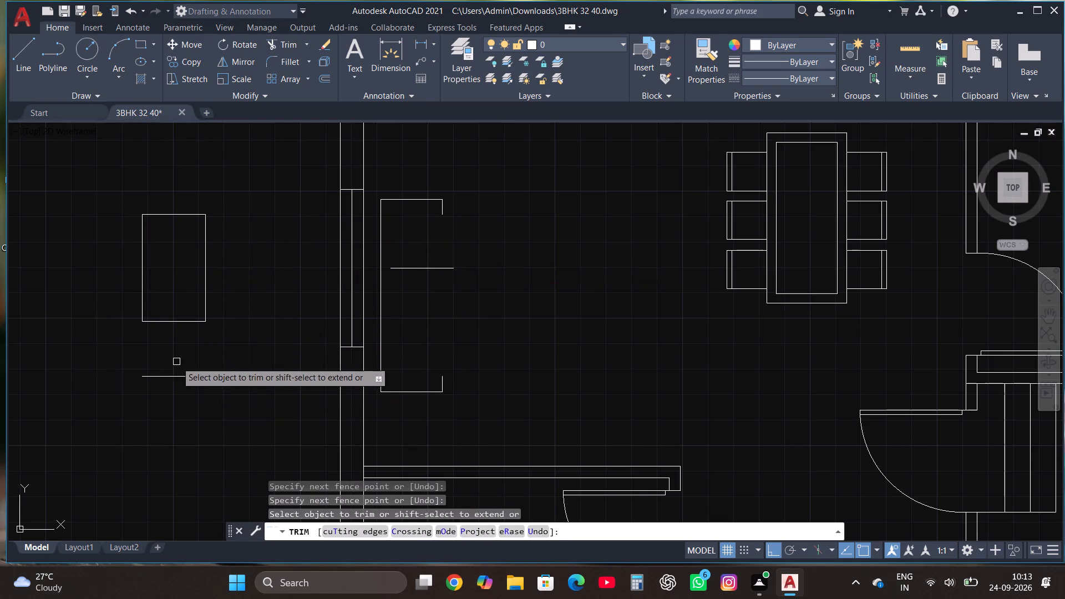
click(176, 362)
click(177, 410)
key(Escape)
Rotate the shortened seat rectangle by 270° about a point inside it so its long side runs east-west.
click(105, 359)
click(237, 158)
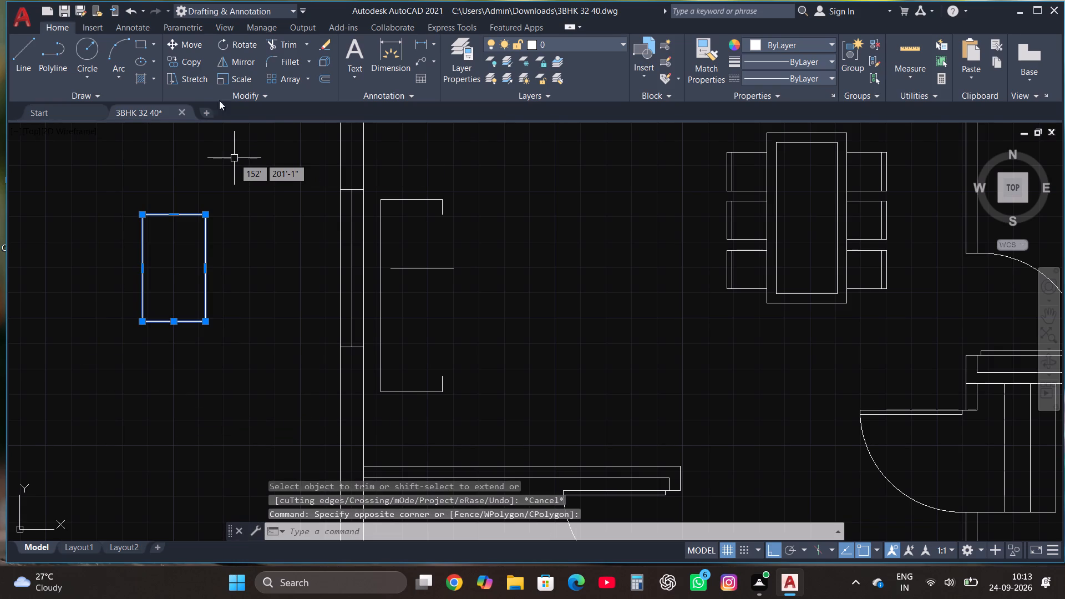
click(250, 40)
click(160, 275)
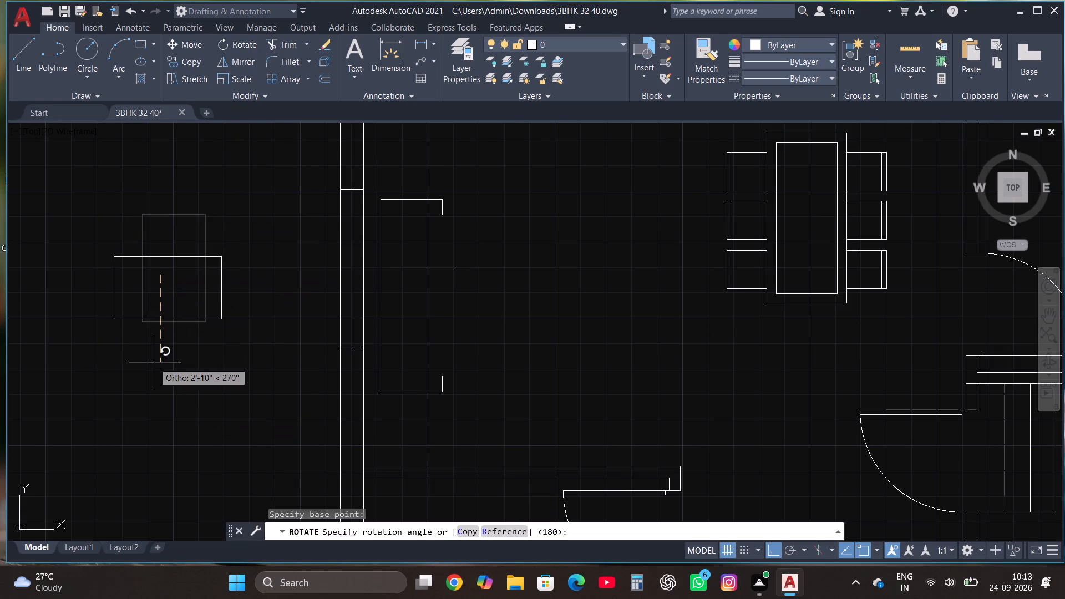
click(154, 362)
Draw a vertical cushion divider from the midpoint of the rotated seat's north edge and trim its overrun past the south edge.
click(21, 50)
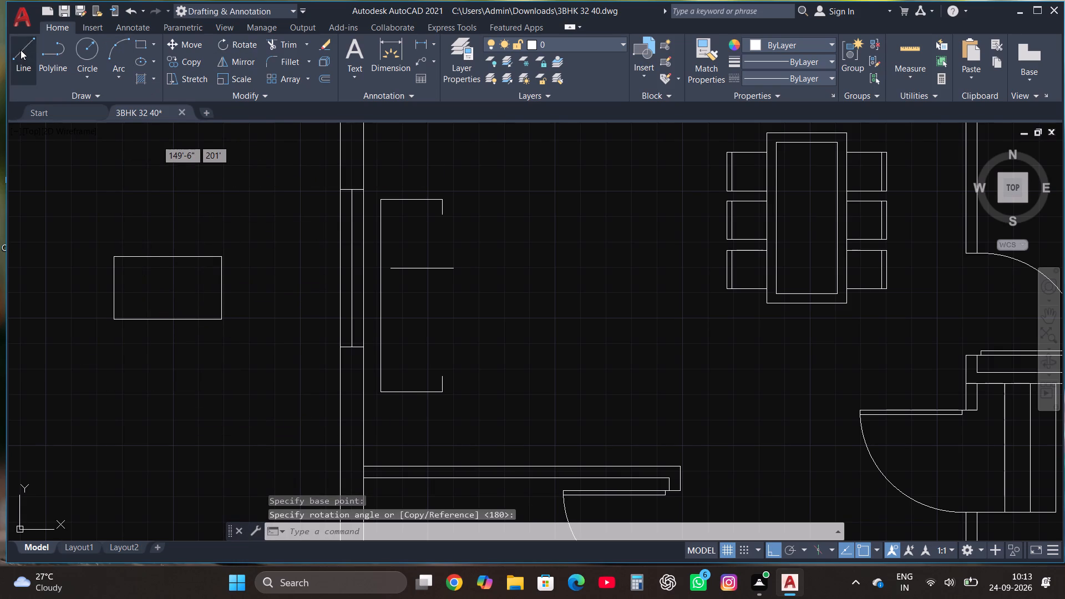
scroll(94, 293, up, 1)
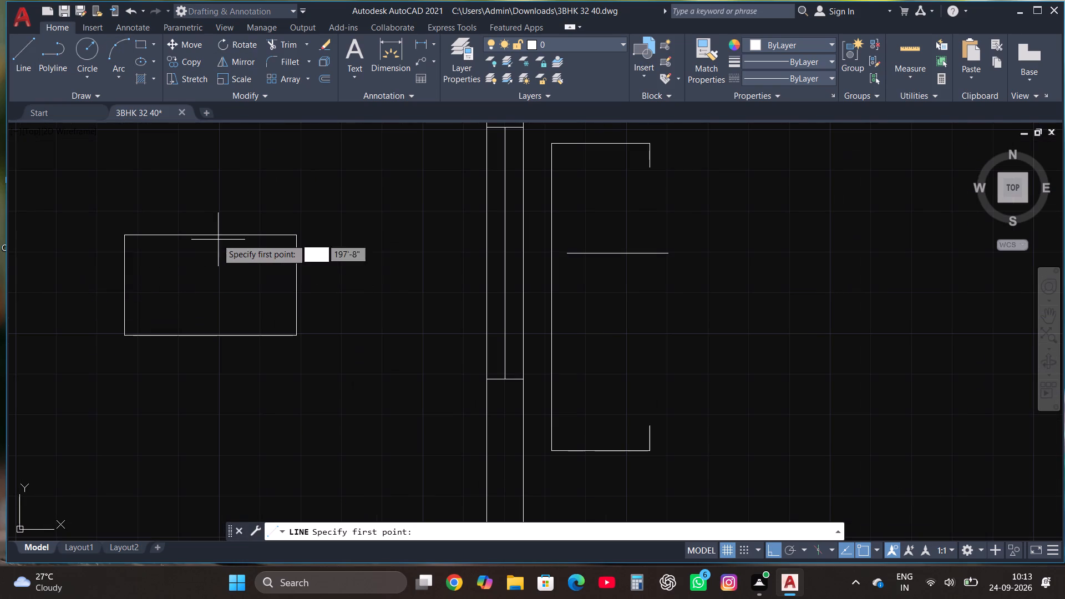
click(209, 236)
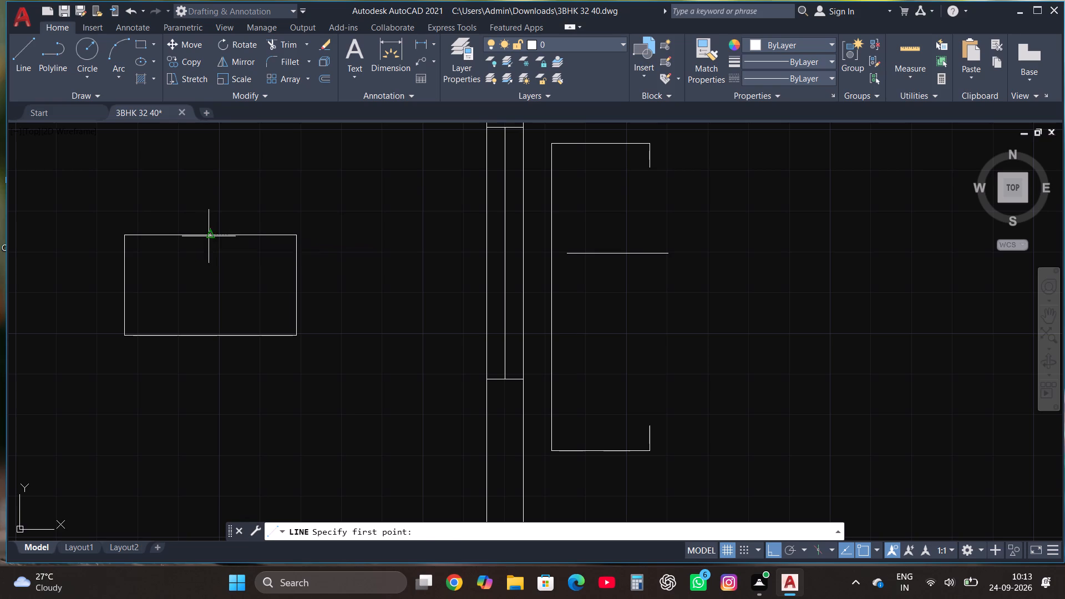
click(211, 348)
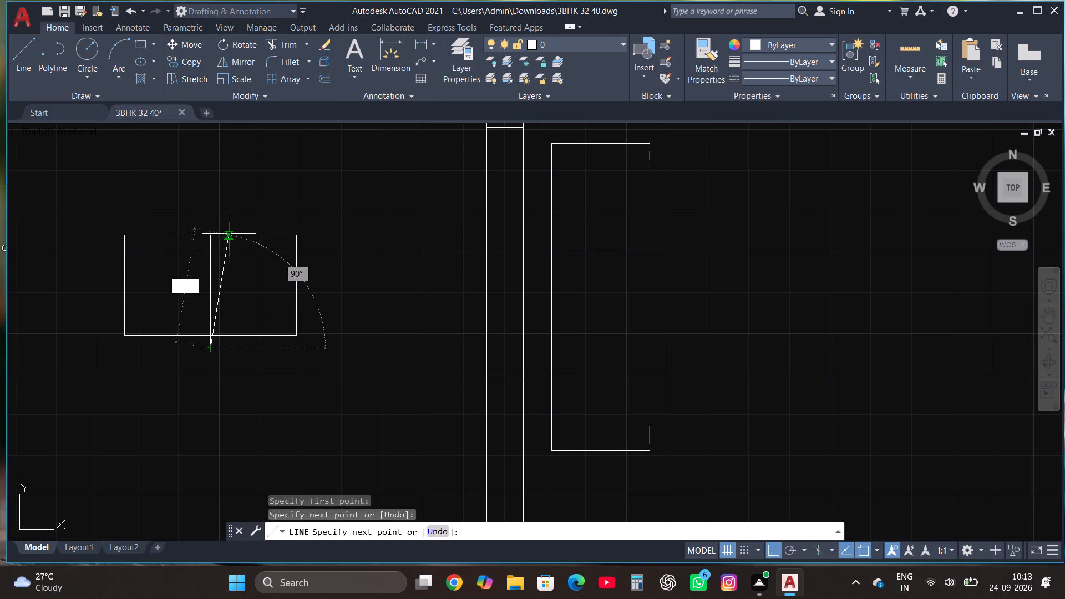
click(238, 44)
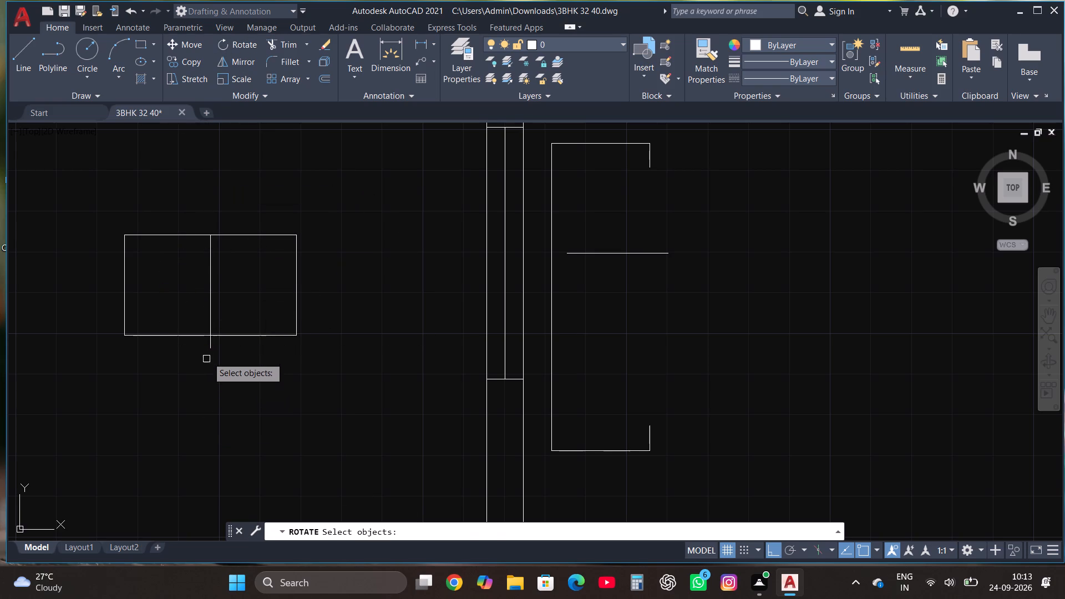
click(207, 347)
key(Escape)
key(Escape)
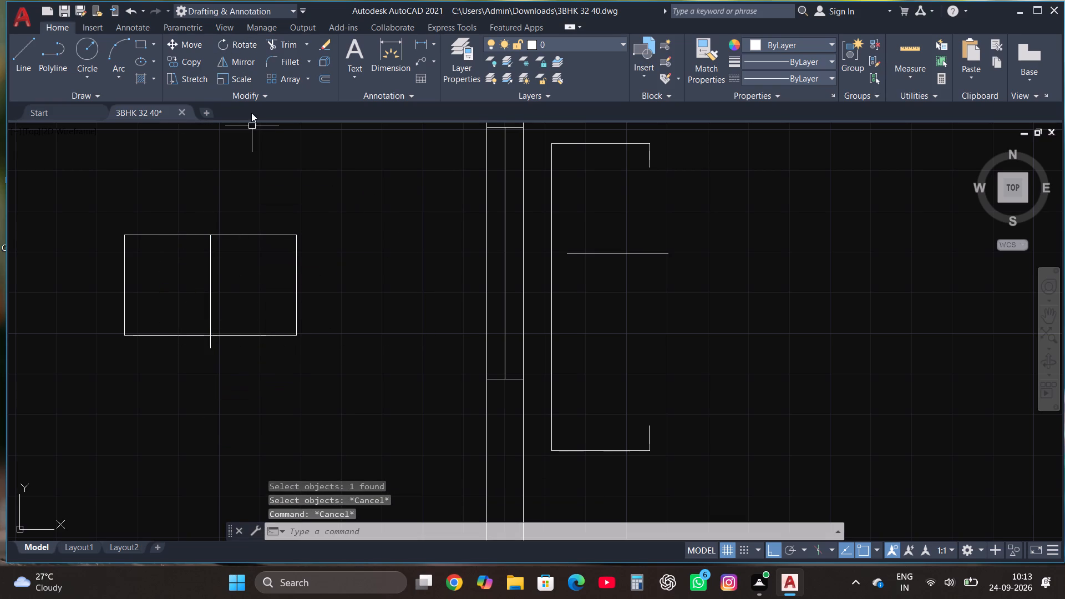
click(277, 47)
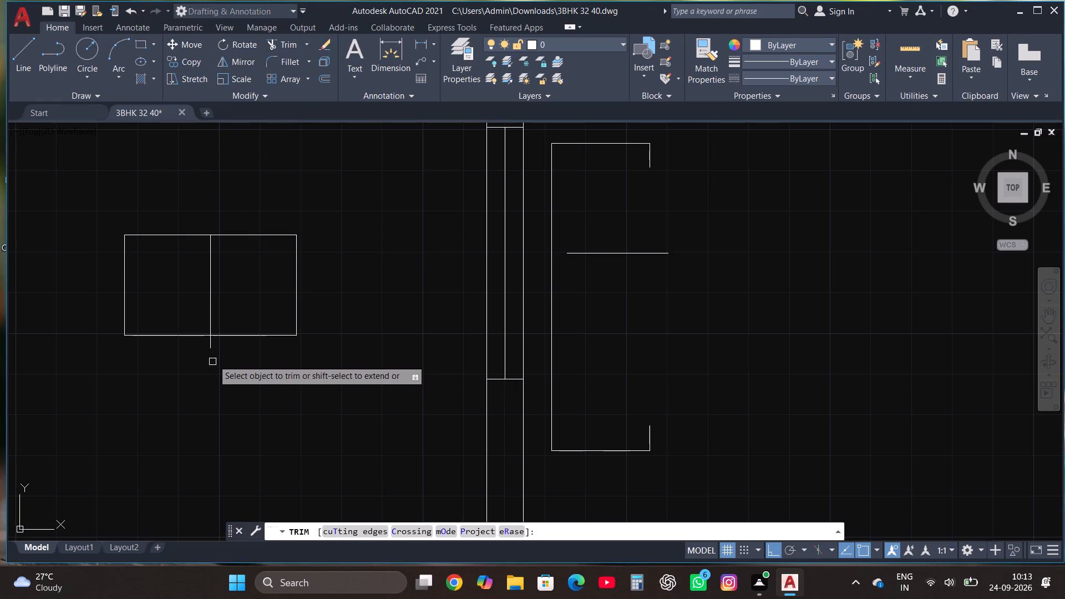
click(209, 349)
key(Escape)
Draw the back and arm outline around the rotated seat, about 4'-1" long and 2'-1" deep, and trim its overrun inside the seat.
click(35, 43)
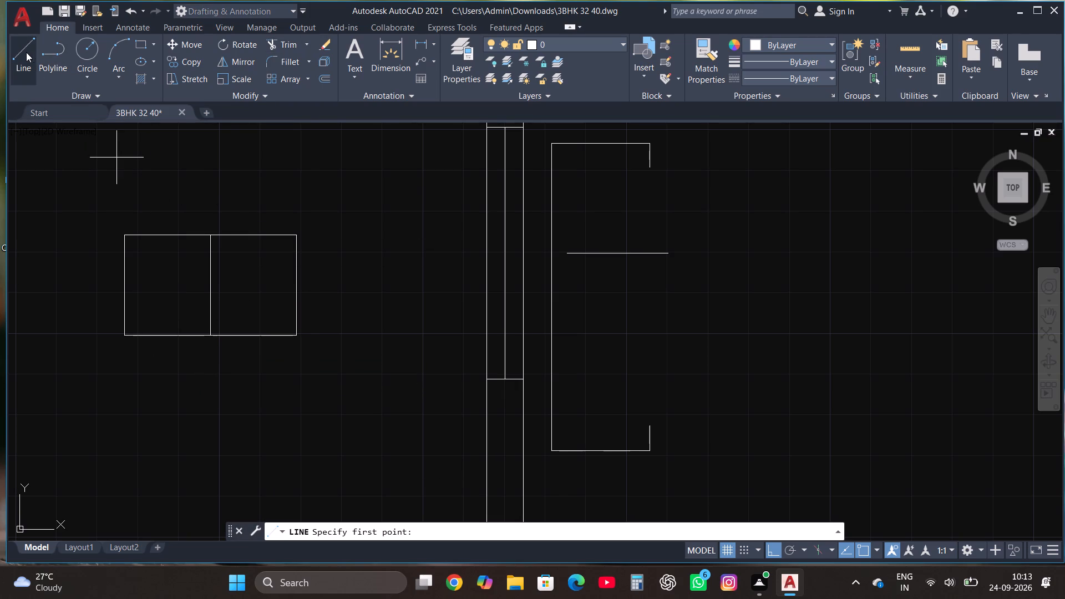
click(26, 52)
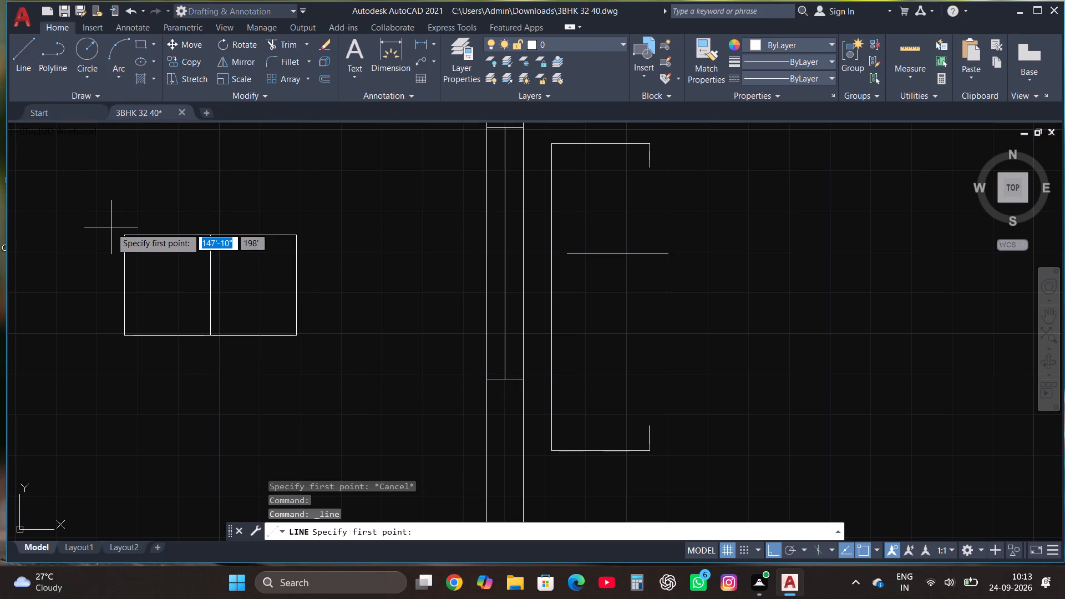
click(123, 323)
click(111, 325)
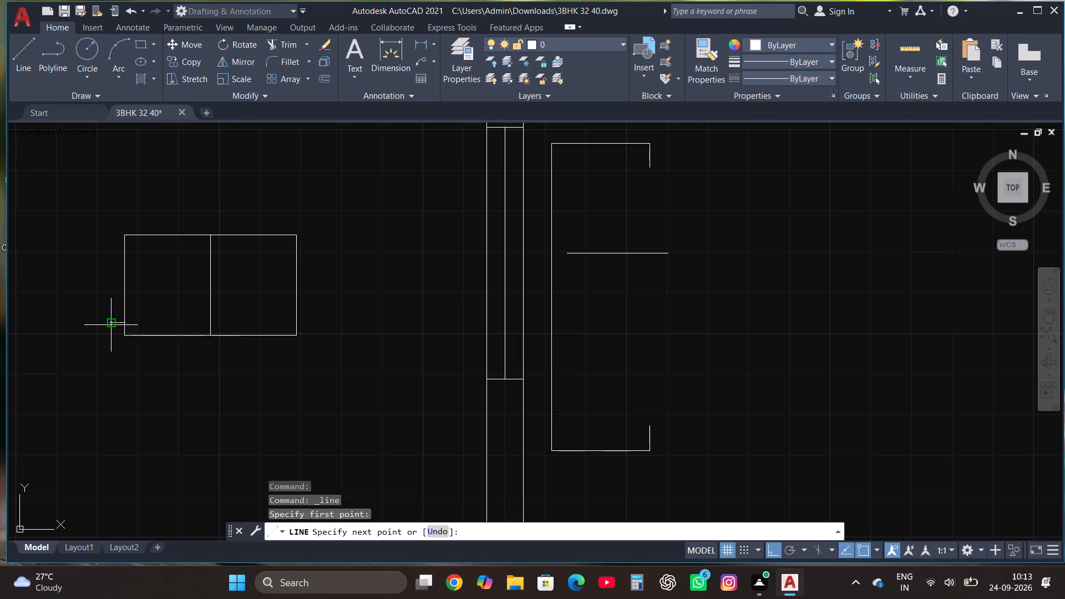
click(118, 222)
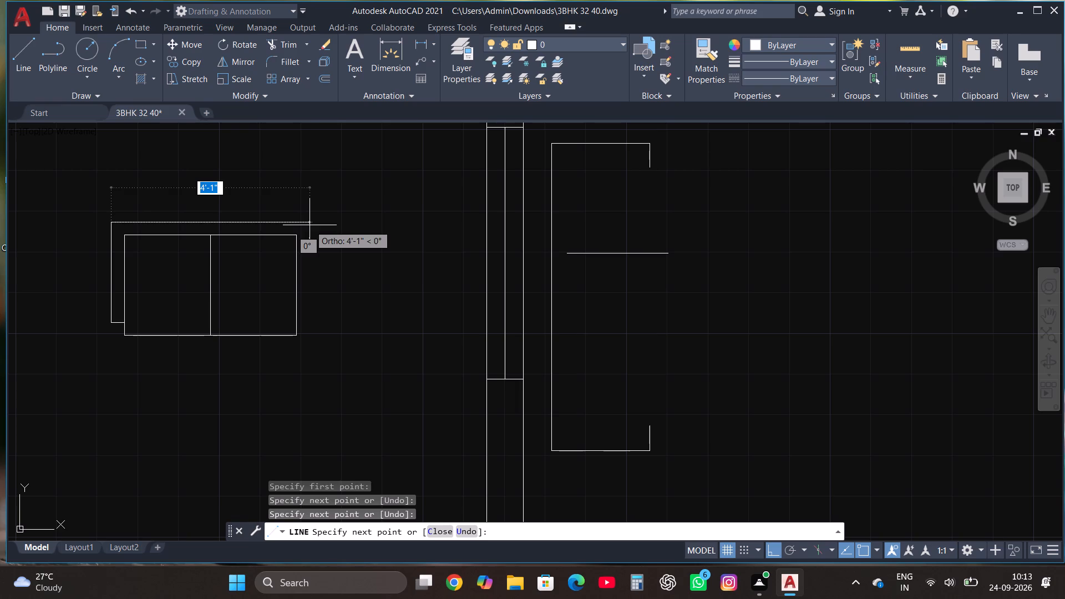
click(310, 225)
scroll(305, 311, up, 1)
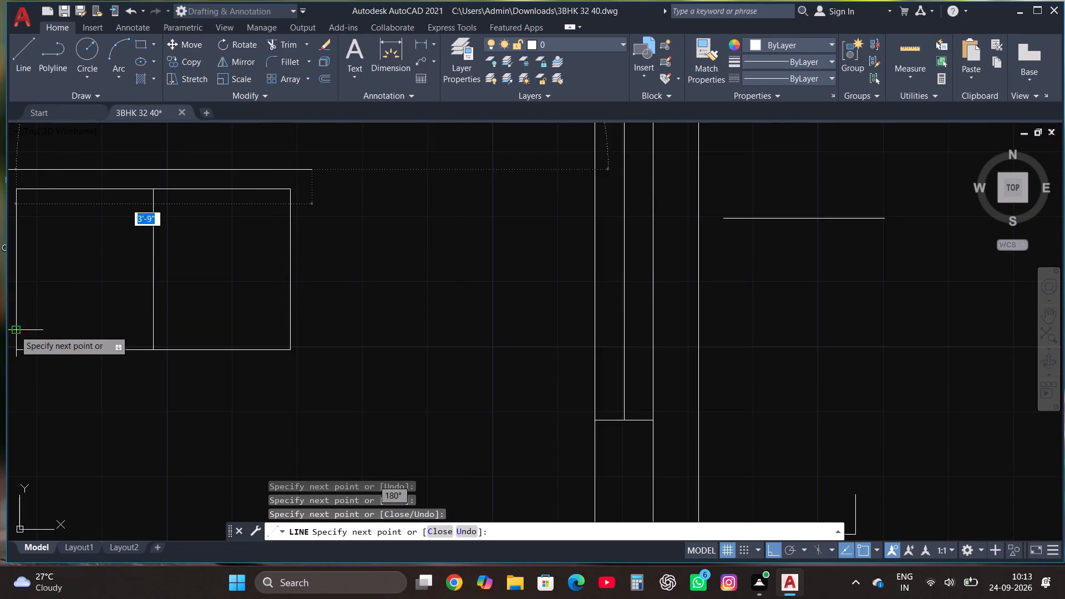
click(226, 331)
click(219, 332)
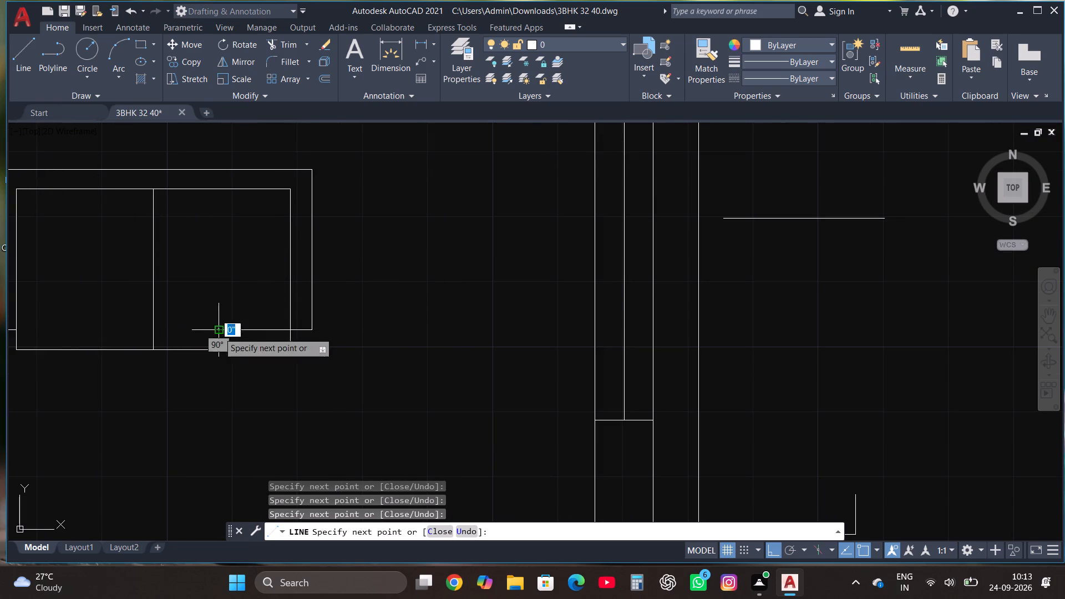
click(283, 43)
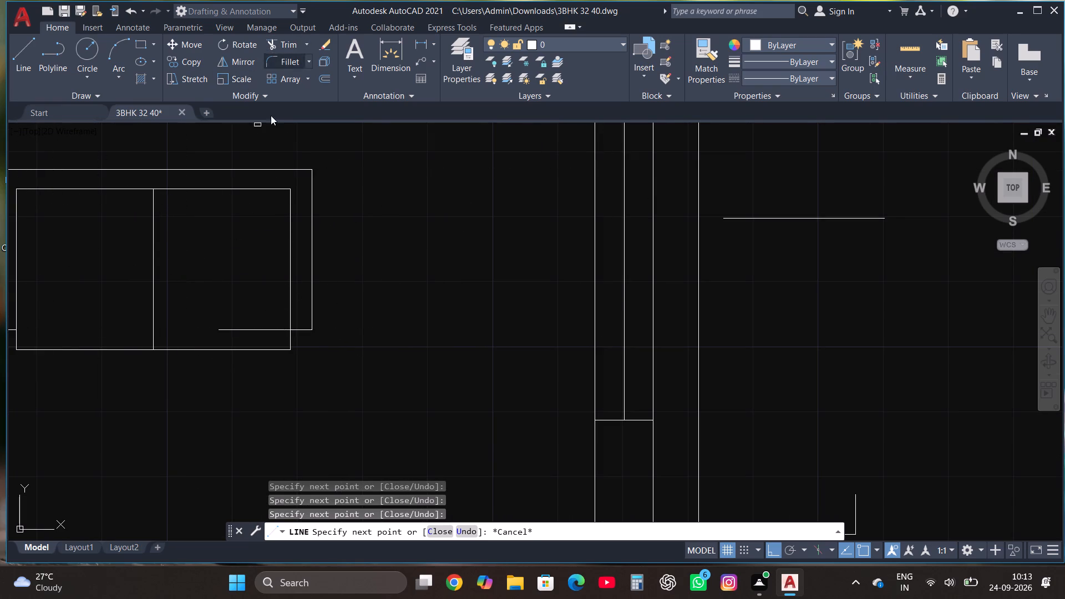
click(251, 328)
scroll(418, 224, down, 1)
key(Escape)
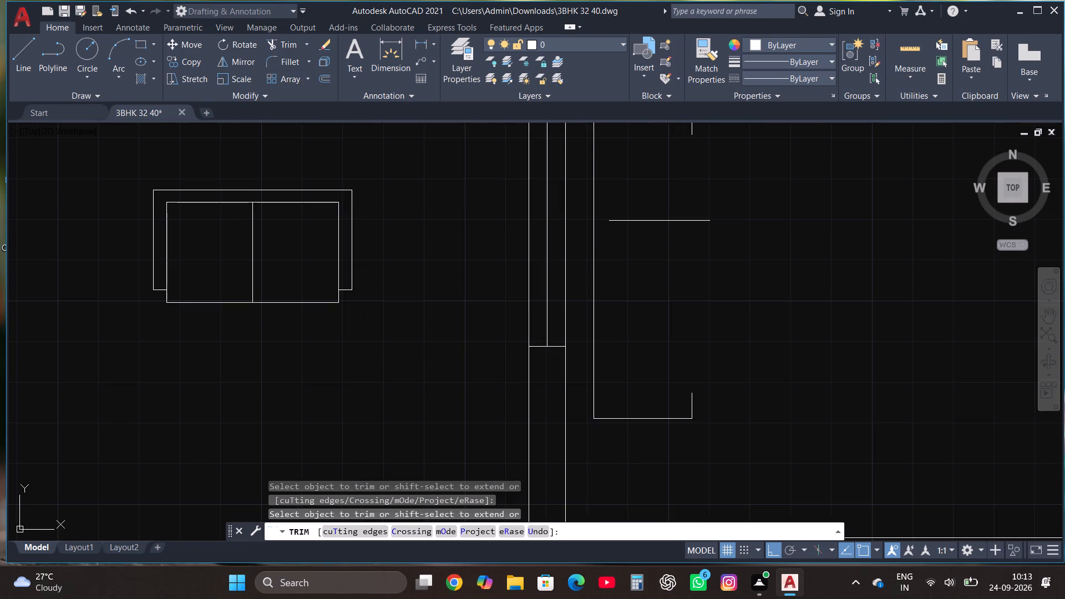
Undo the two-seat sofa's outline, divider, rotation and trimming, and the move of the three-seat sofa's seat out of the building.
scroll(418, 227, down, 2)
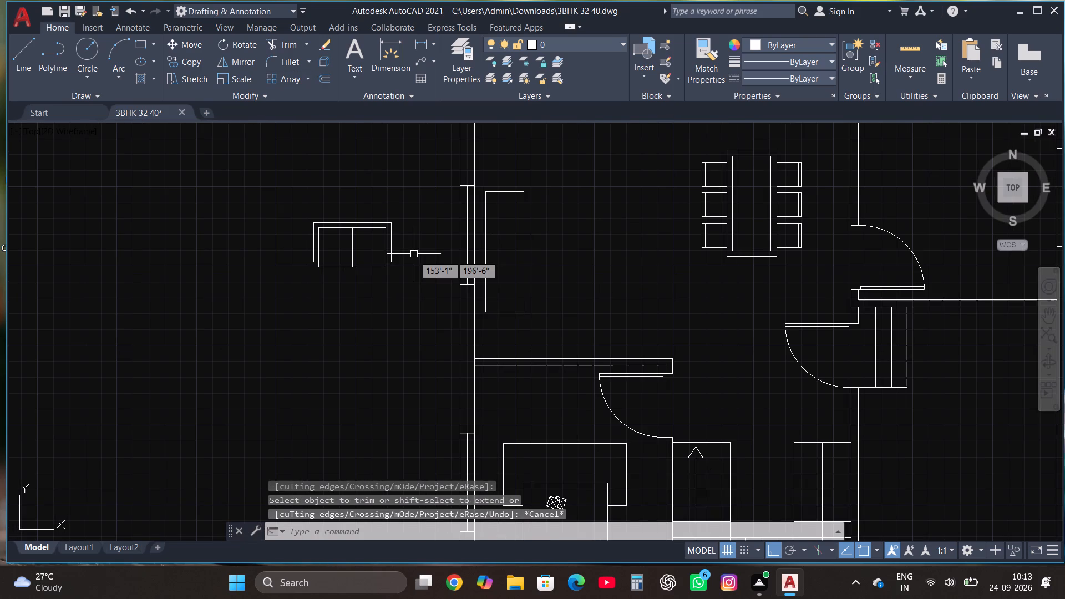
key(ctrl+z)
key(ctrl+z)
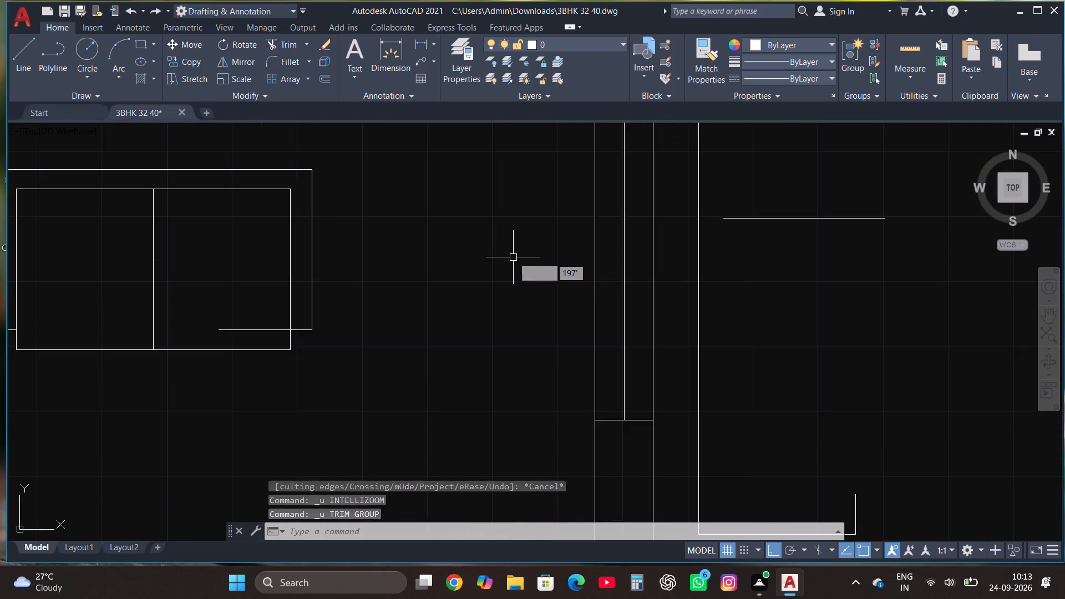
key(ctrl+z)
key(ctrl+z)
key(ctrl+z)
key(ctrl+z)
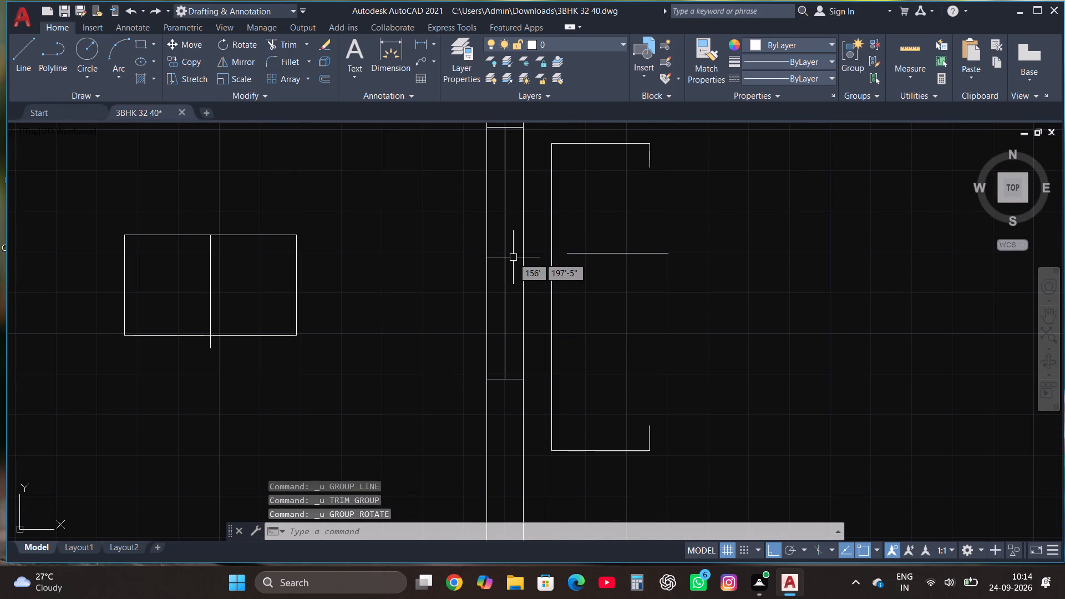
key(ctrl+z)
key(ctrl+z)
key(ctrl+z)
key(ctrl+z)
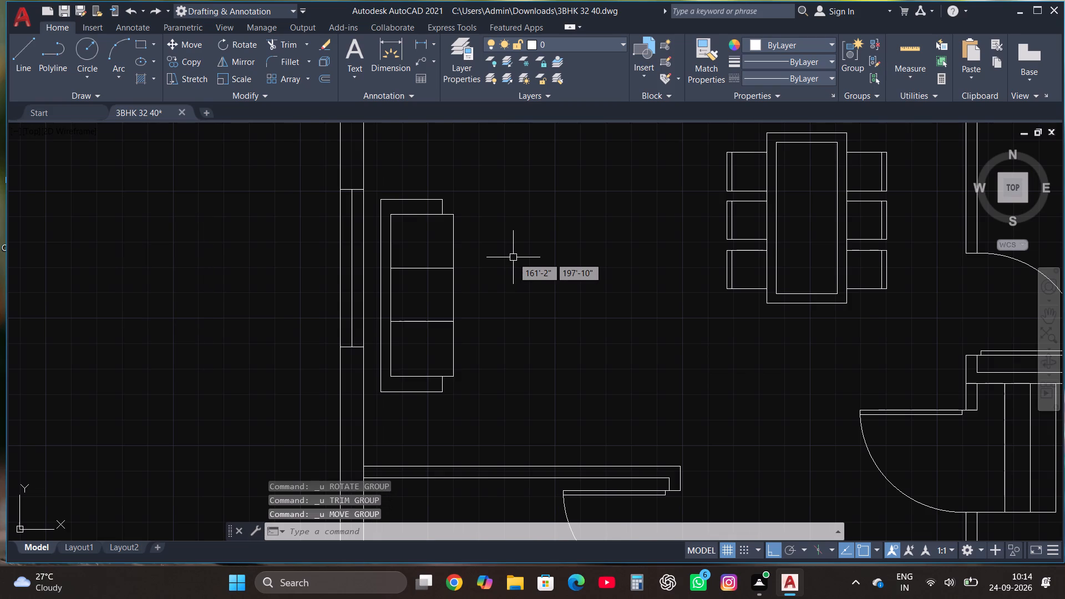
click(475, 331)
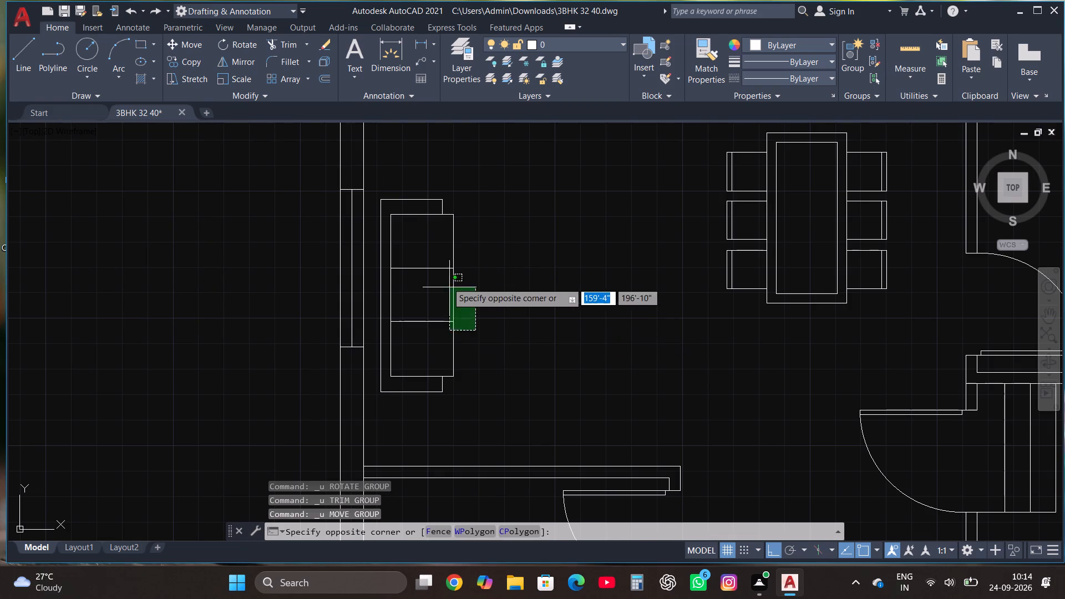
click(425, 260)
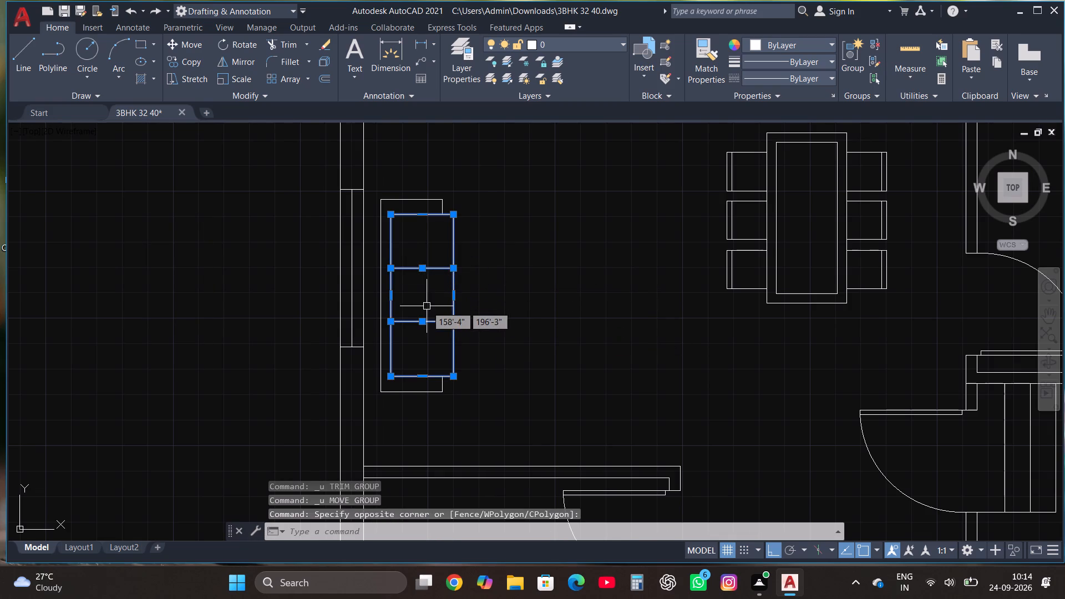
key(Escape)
Copy the sofa's seat rectangle and southern divider west, to the empty area outside the building.
click(453, 296)
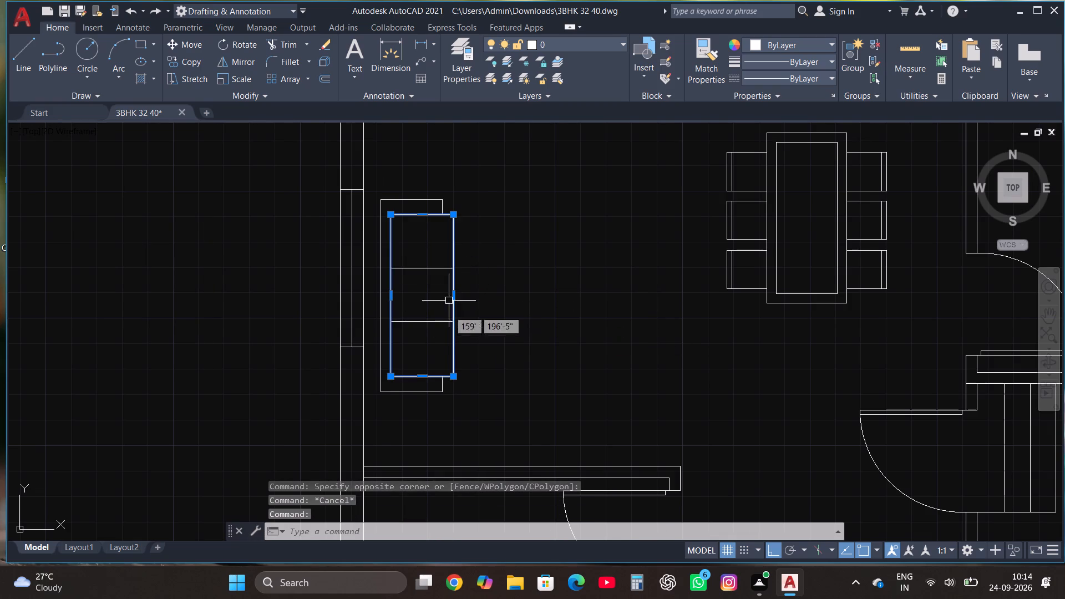
click(443, 322)
click(191, 63)
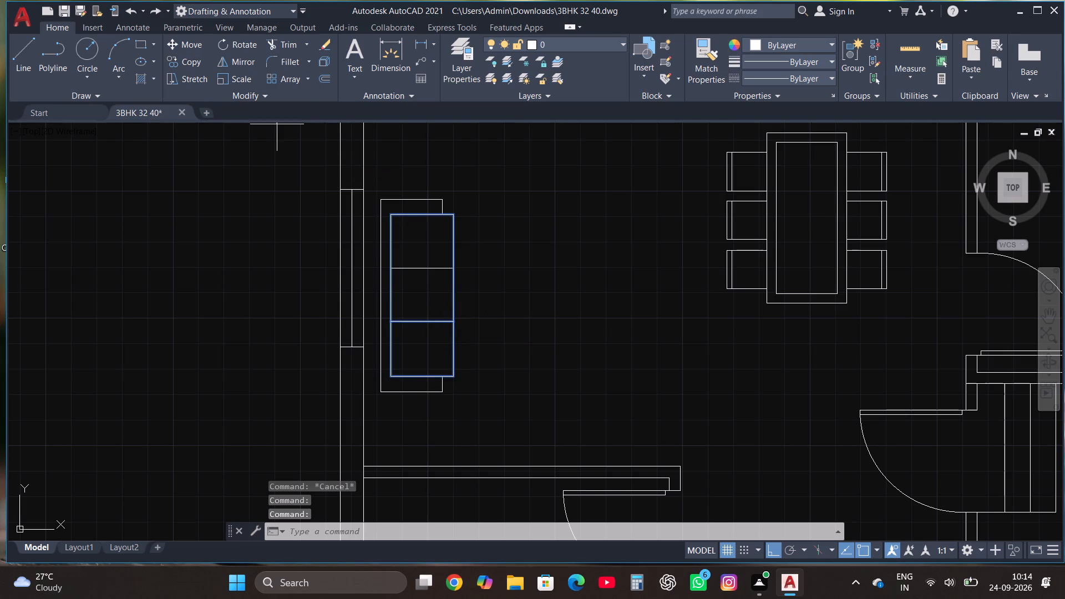
click(416, 288)
click(182, 283)
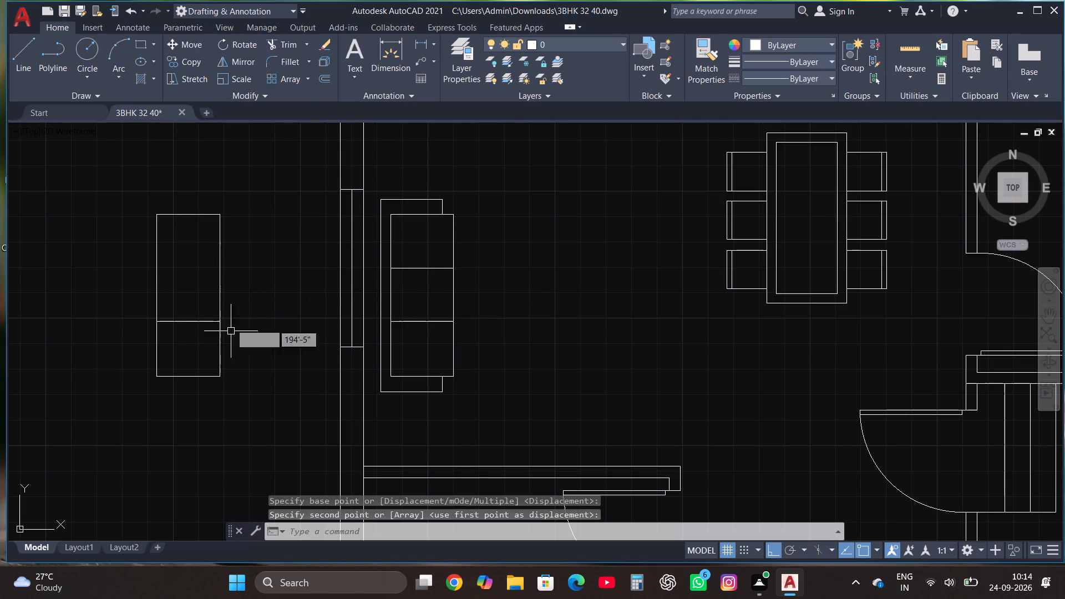
Trim away the part of the copied seat south of its divider, leaving a two-cushion rectangle.
click(292, 45)
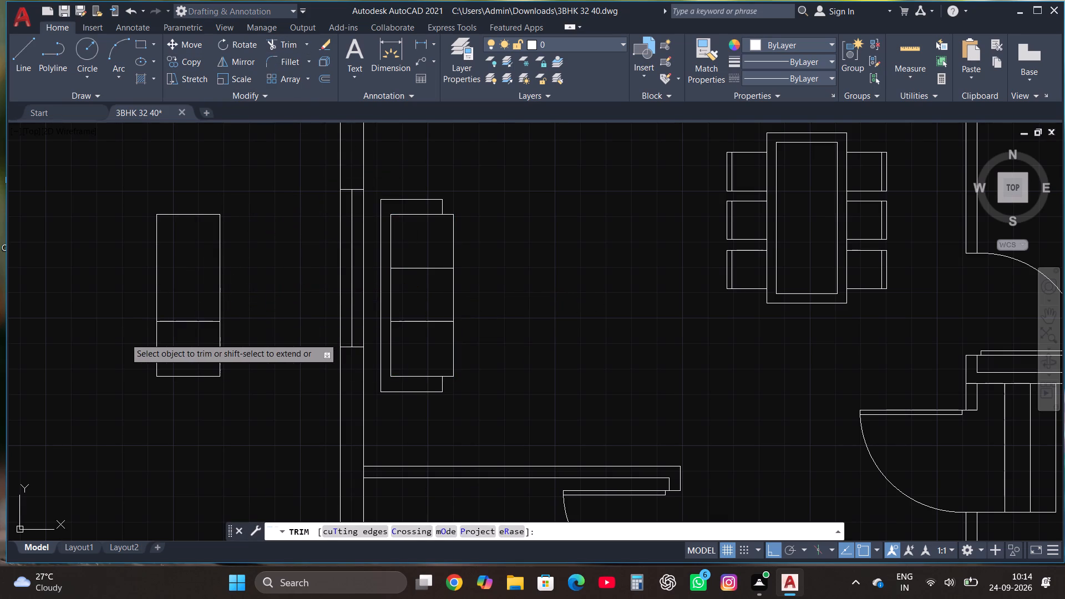
click(125, 338)
click(251, 348)
click(204, 363)
click(209, 422)
key(Escape)
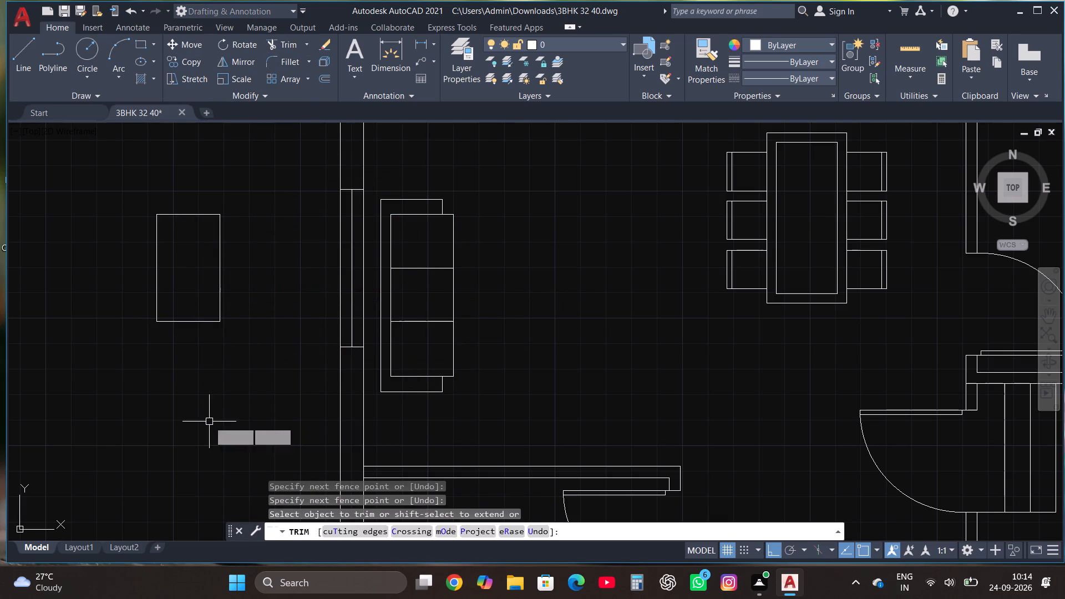
Add a horizontal cushion divider across the middle of the copied seat and trim its overrun past the east edge.
click(15, 49)
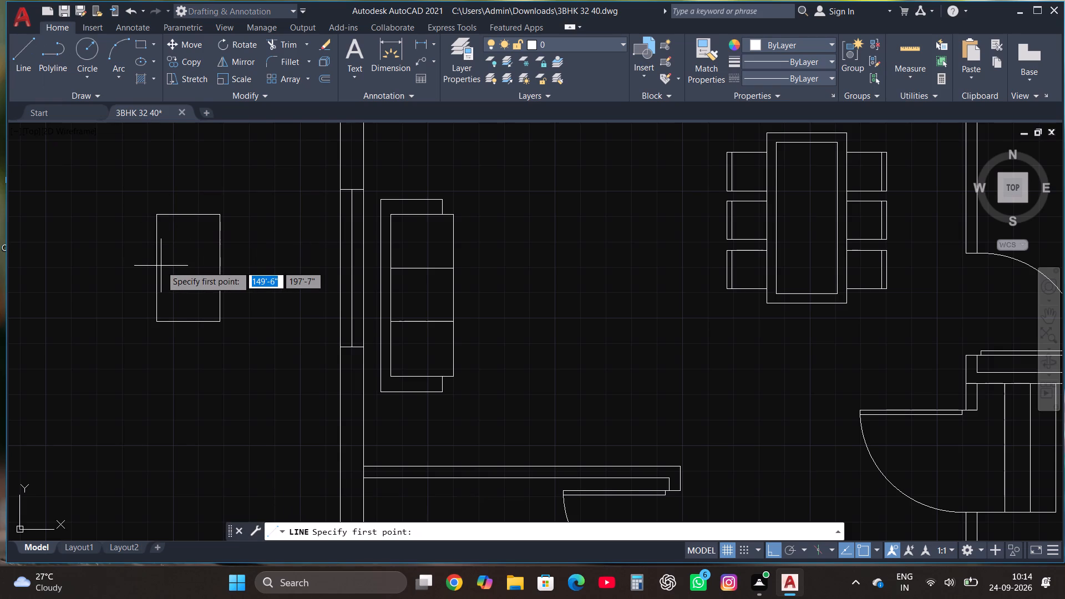
click(159, 266)
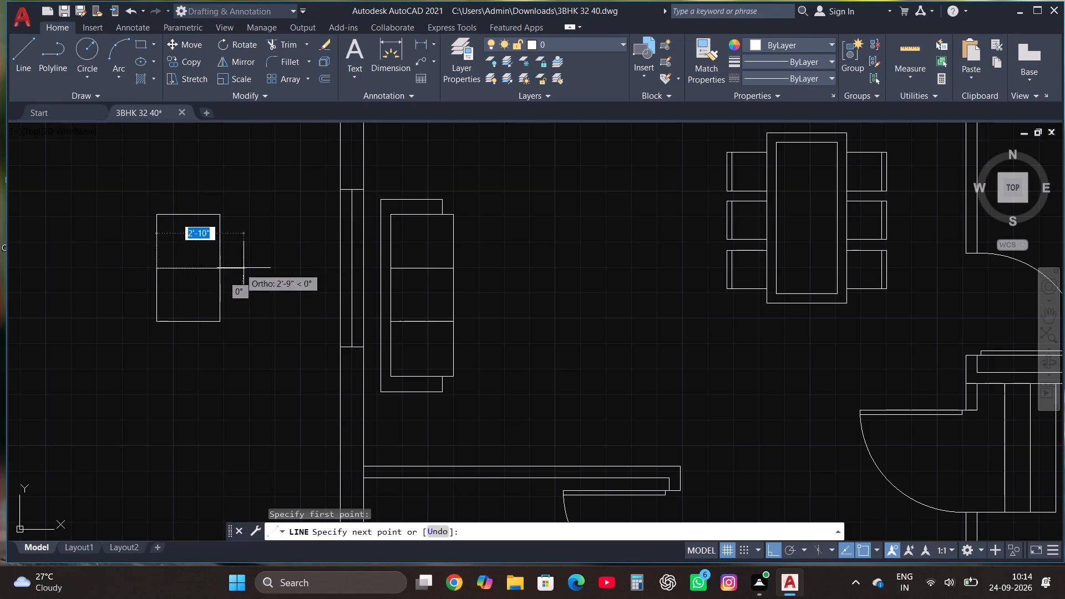
click(244, 268)
key(Escape)
click(288, 47)
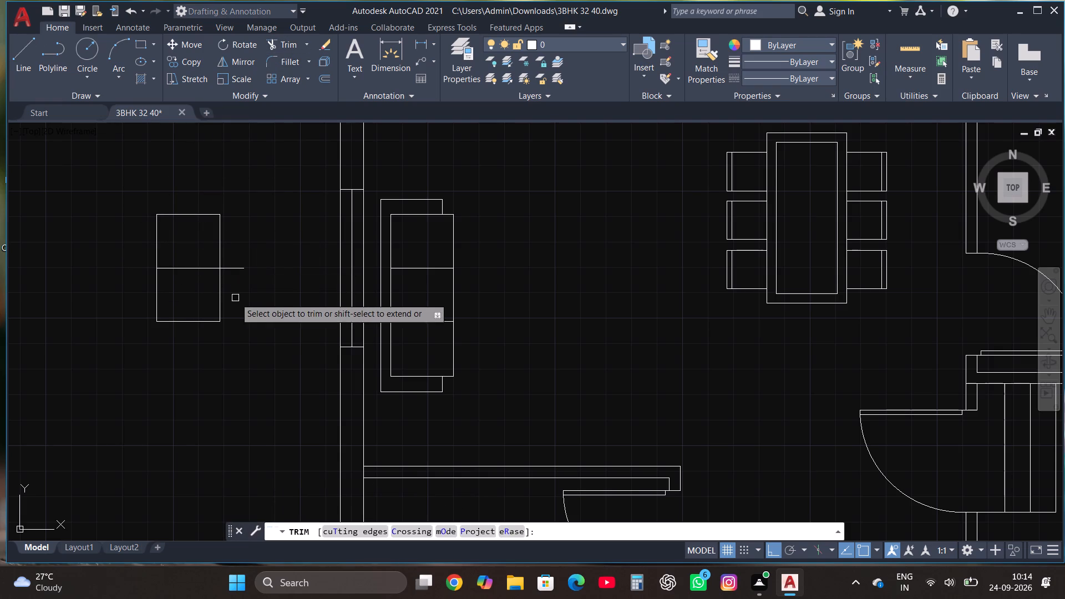
drag(229, 259, 231, 265)
click(235, 316)
key(Escape)
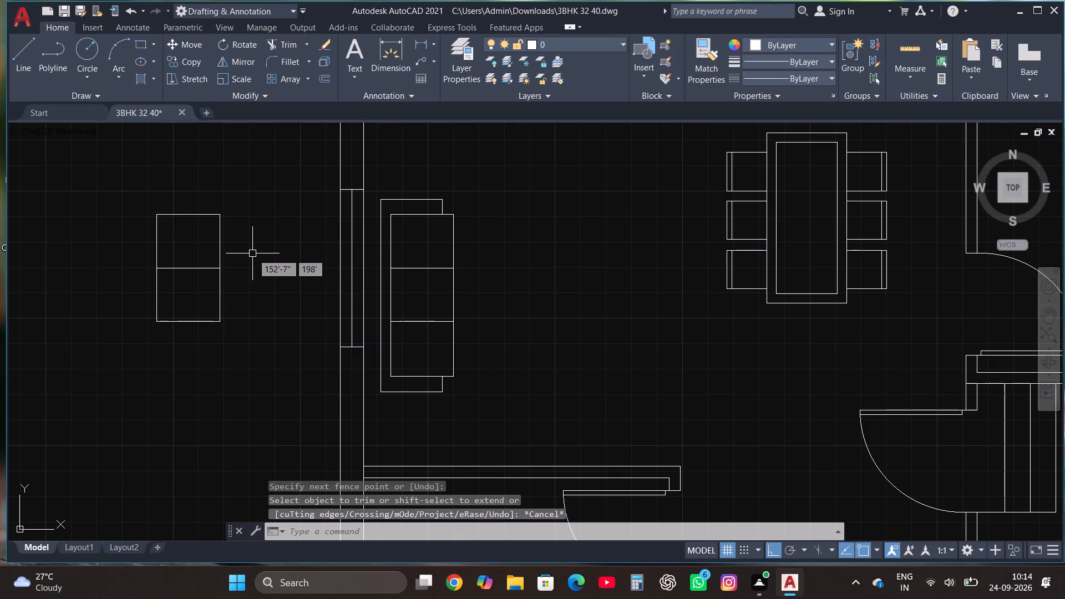
Draw the back-and-arms outline around the copied two-cushion seat's north, west and south sides, trimming the southern arm's overrun into the seat.
click(23, 42)
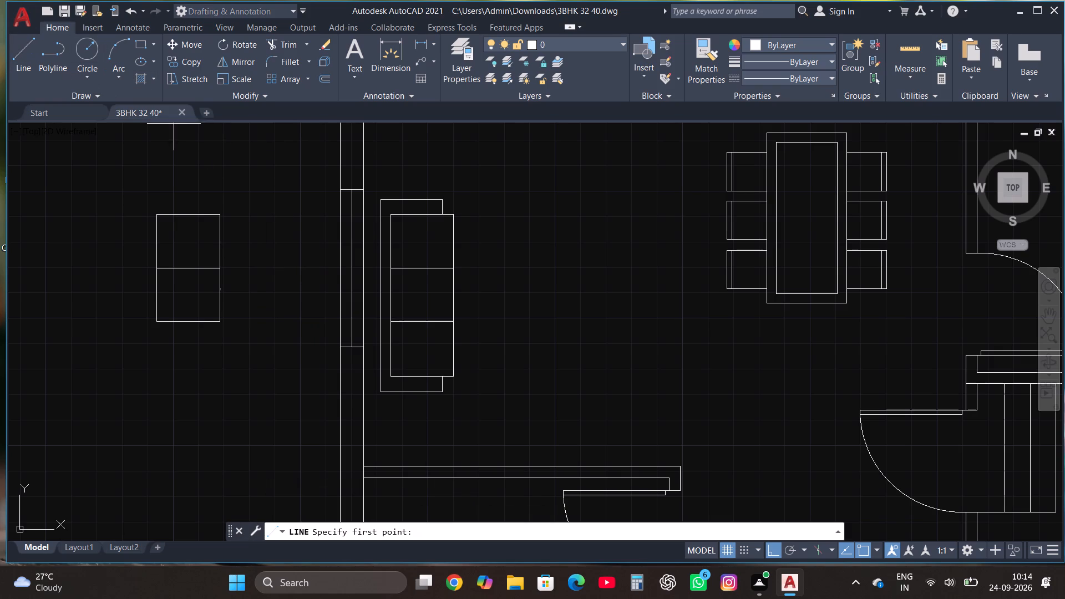
scroll(242, 199, up, 1)
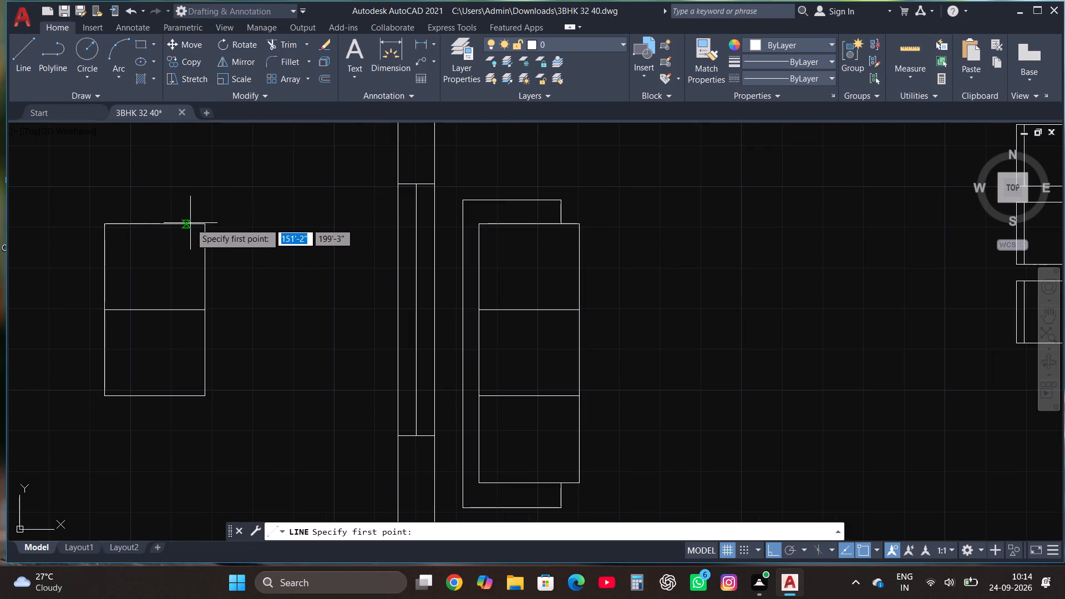
click(193, 223)
click(192, 207)
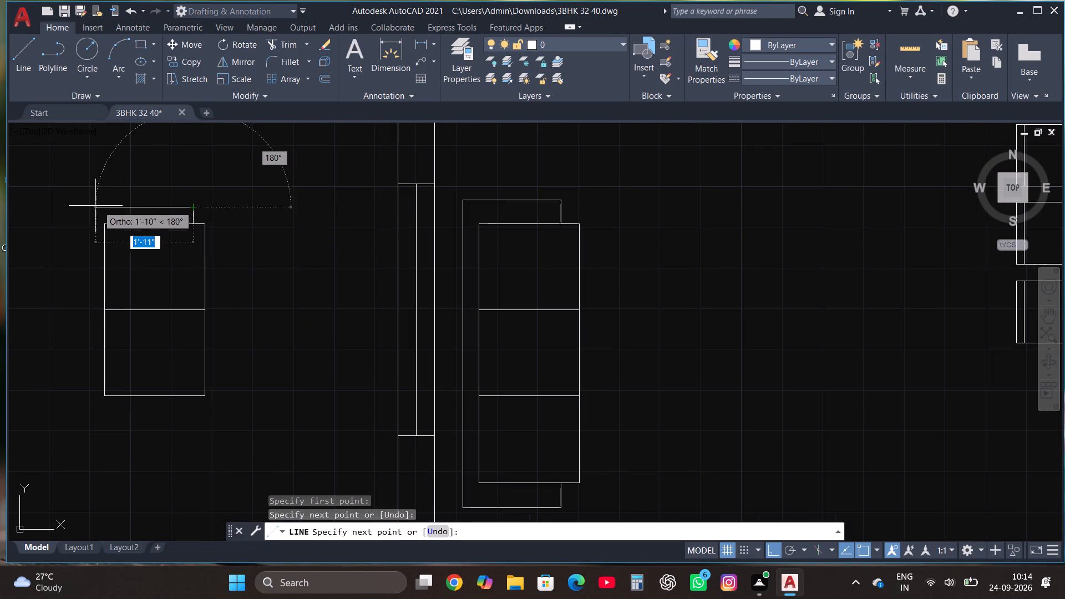
click(91, 206)
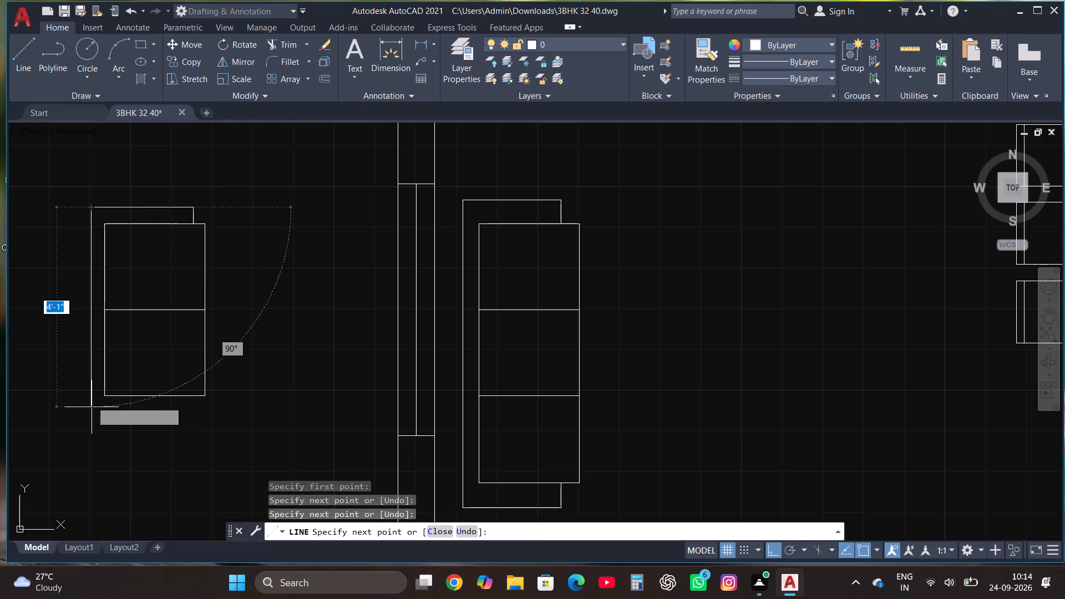
click(90, 412)
scroll(154, 421, up, 1)
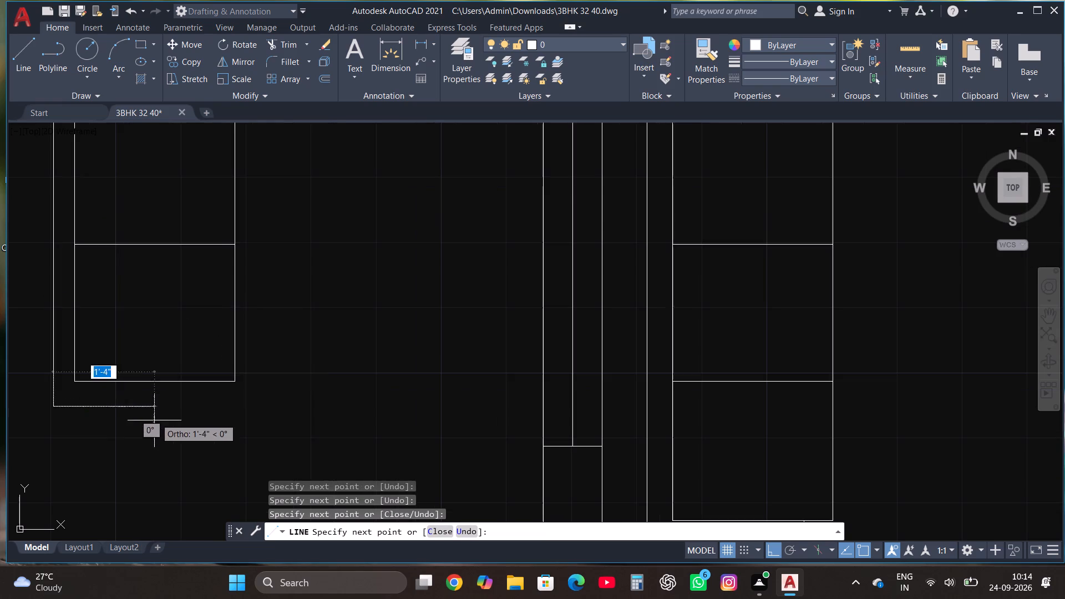
scroll(218, 280, down, 1)
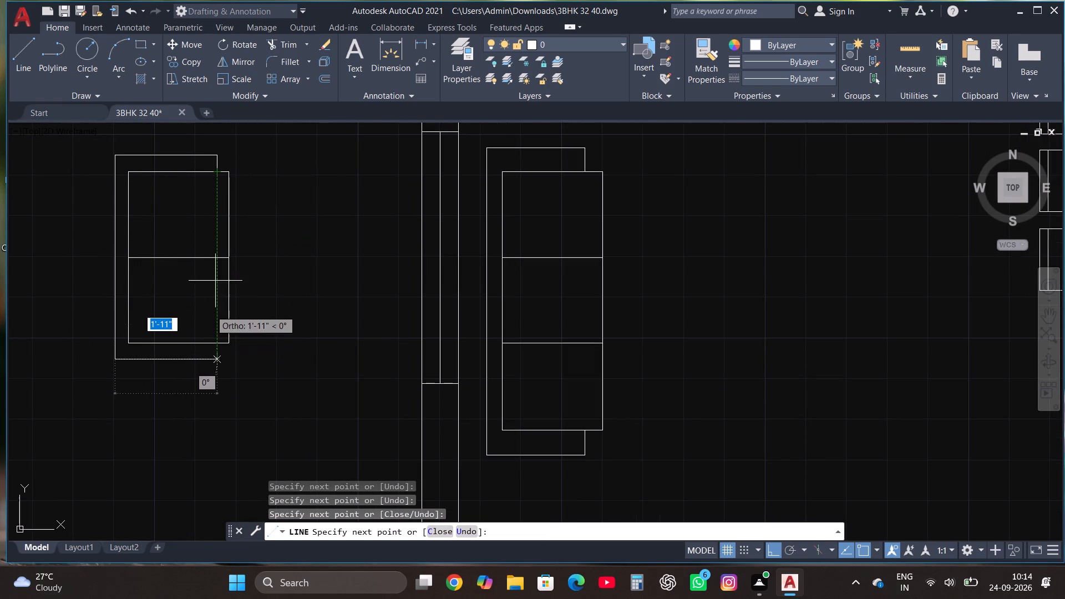
click(217, 338)
click(215, 321)
key(Escape)
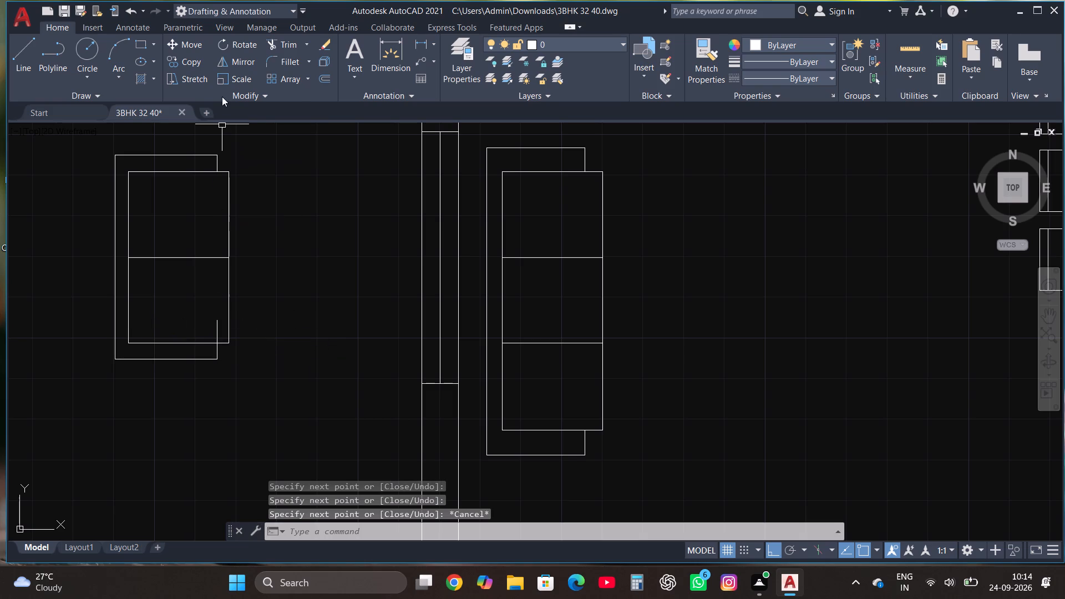
click(283, 44)
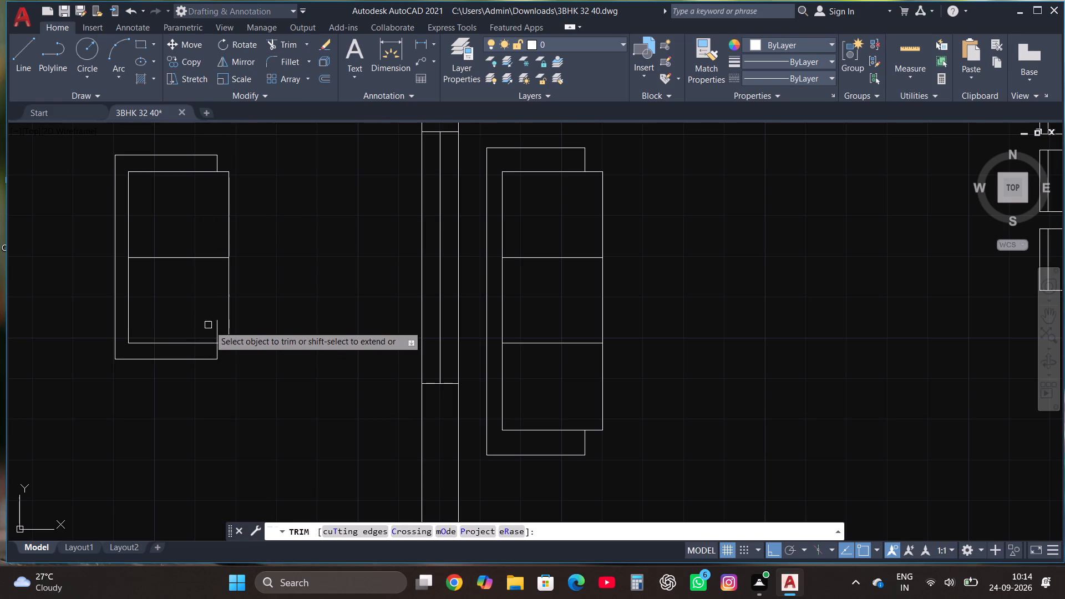
click(216, 331)
key(Escape)
Rotate the two-seat sofa 90° clockwise so its back faces north.
scroll(373, 258, down, 1)
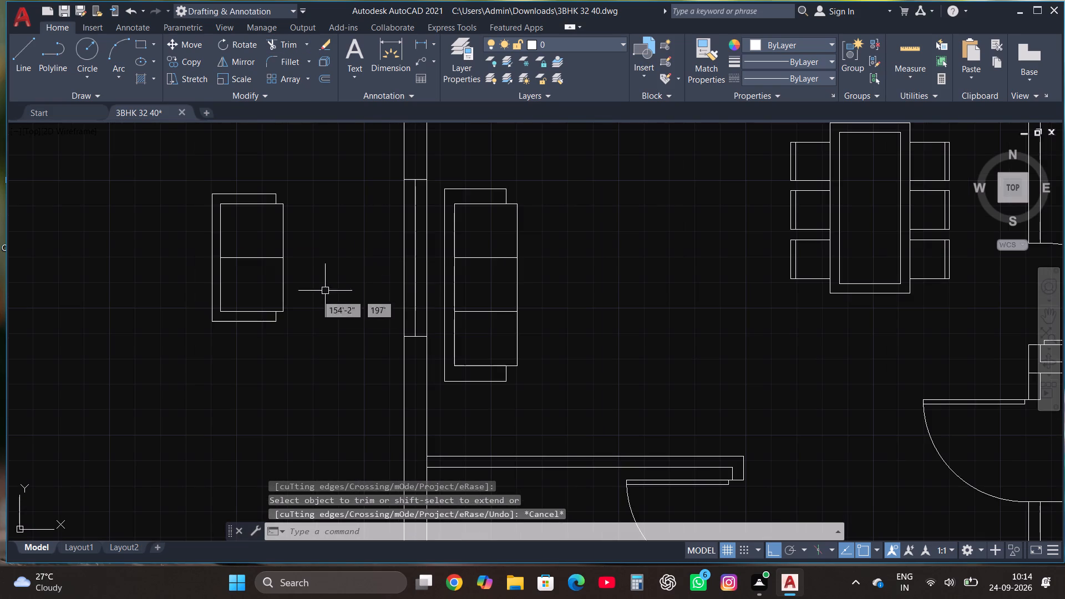
click(189, 342)
click(301, 164)
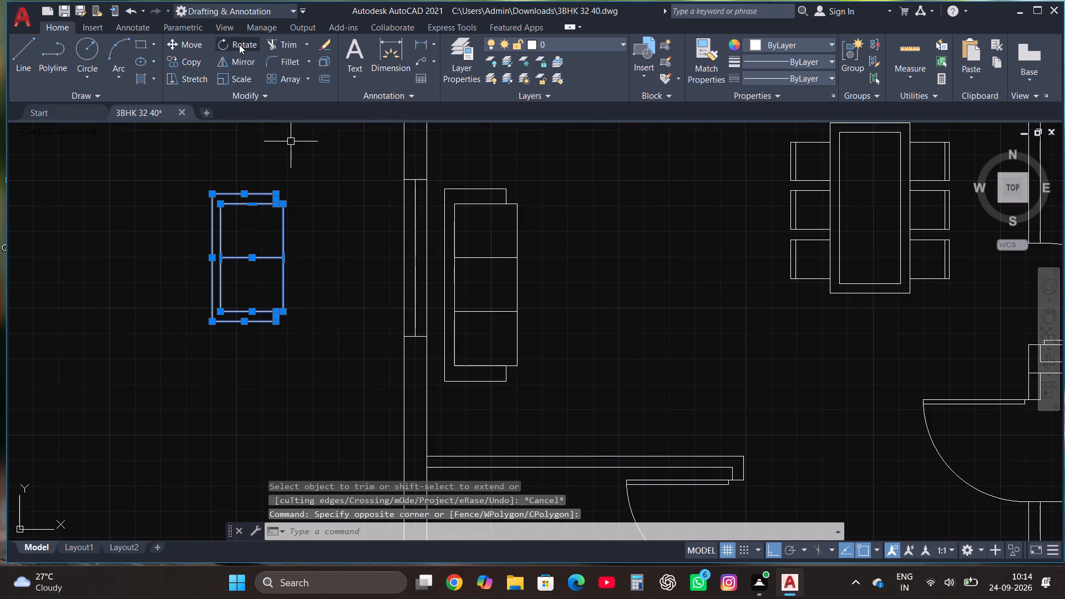
click(237, 46)
click(238, 240)
click(204, 368)
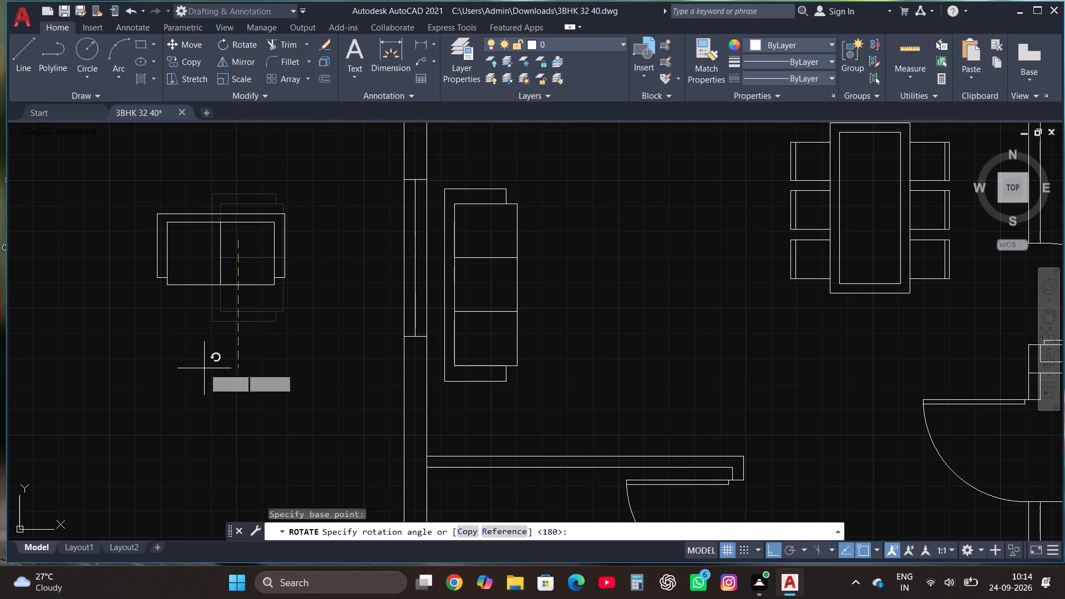
Move the two-seat sofa into the living room, just northeast of the three-seat sofa.
click(132, 342)
click(348, 201)
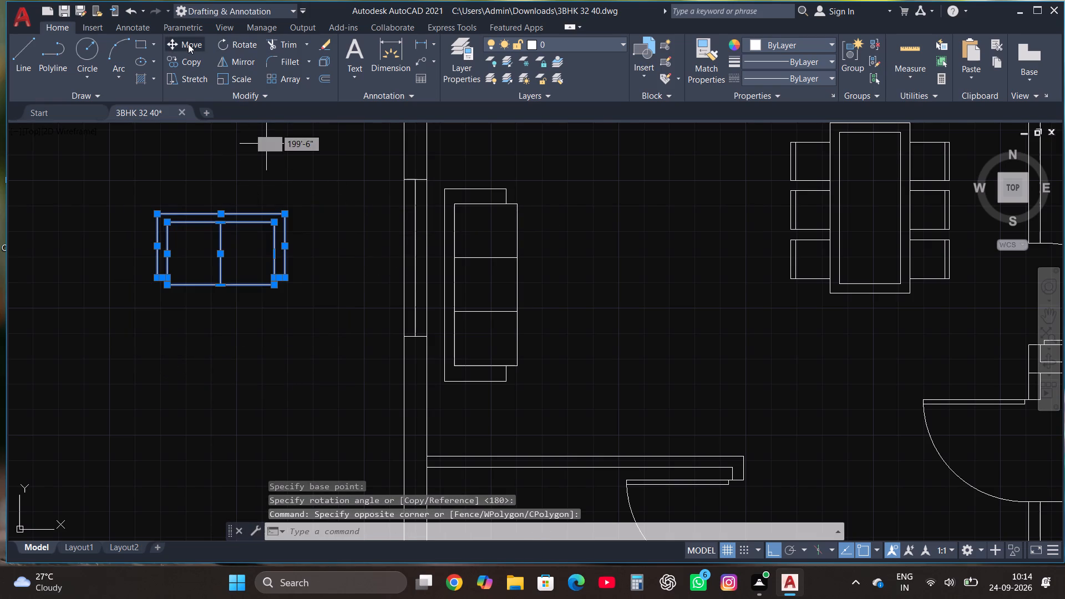
click(188, 44)
click(218, 260)
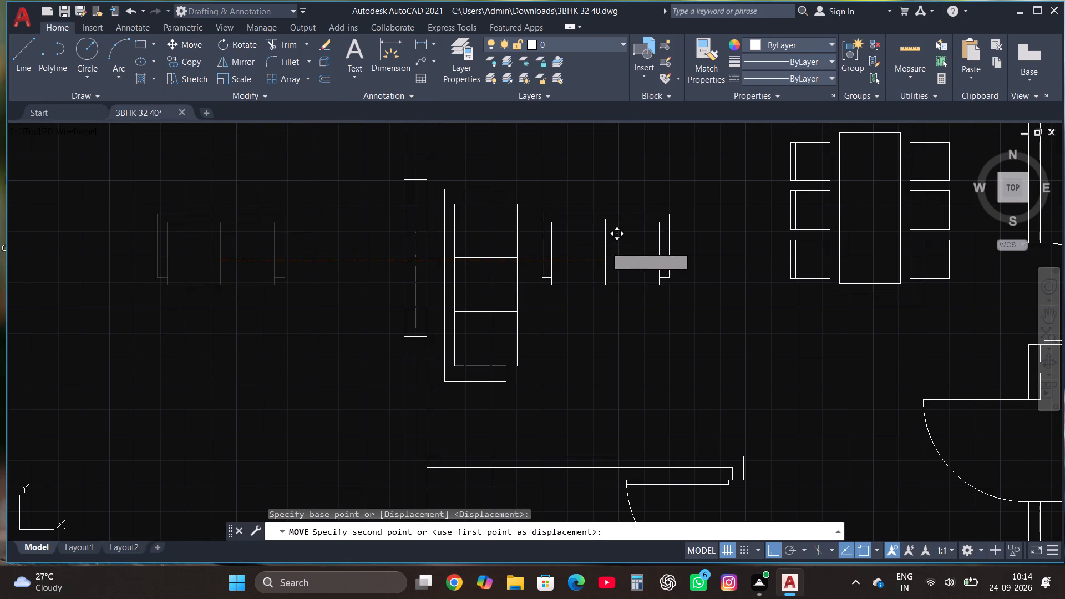
key(F8)
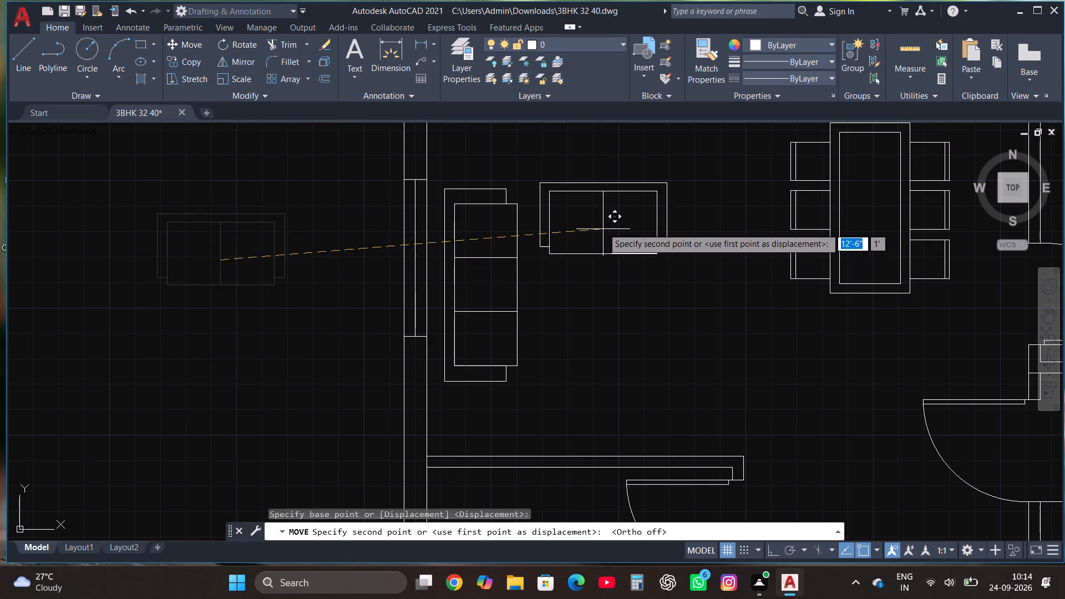
click(590, 181)
Mirror the two-seat sofa southward about a horizontal axis near the middle of the three-seat sofa, keeping the original.
scroll(457, 226, down, 1)
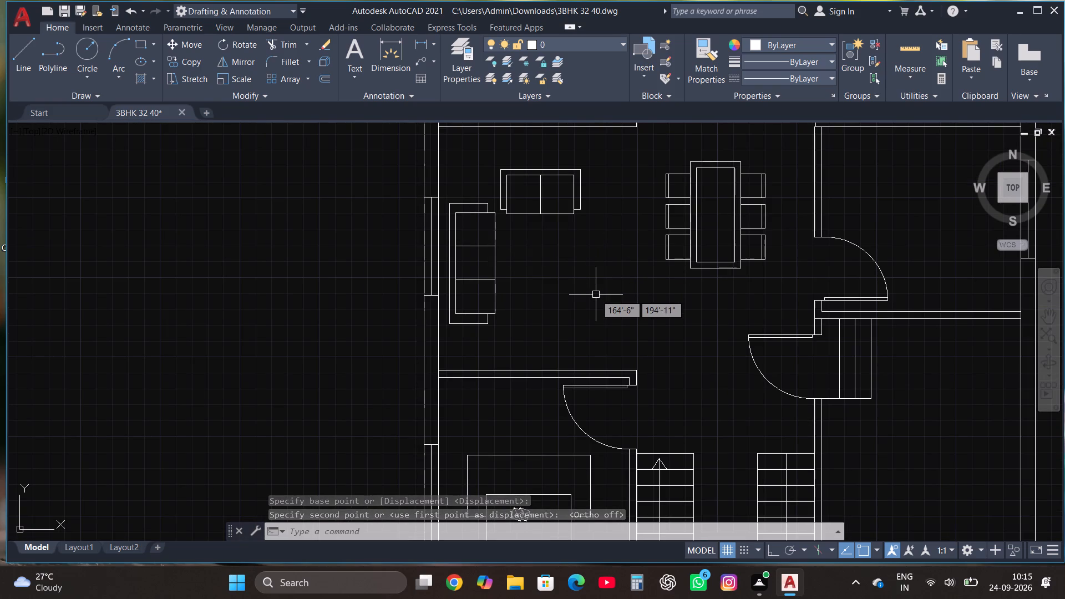
scroll(504, 205, up, 1)
click(494, 231)
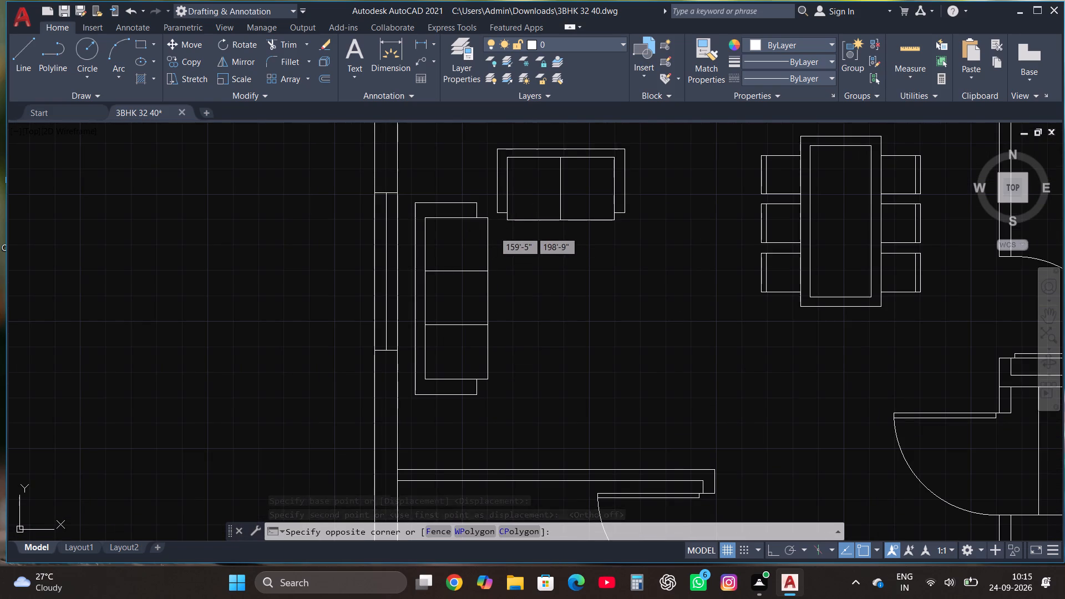
click(664, 131)
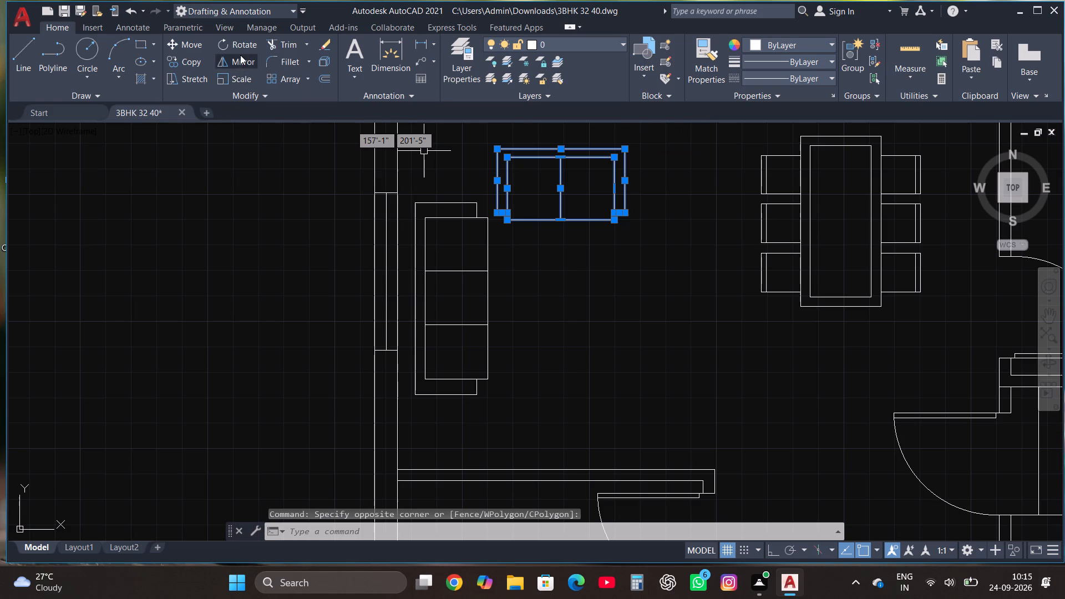
click(240, 55)
click(561, 321)
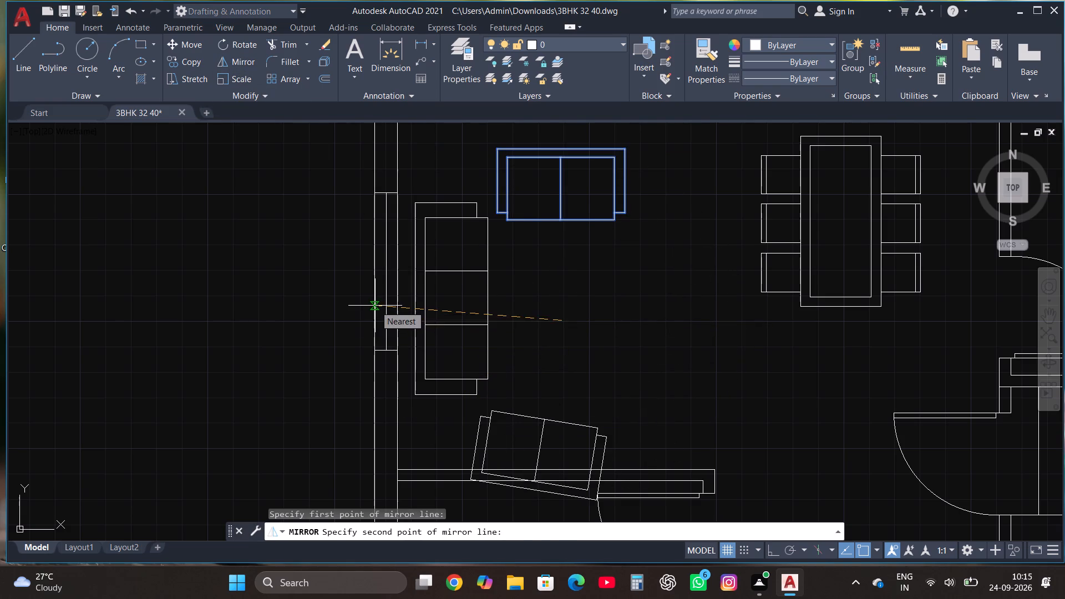
key(F8)
click(382, 336)
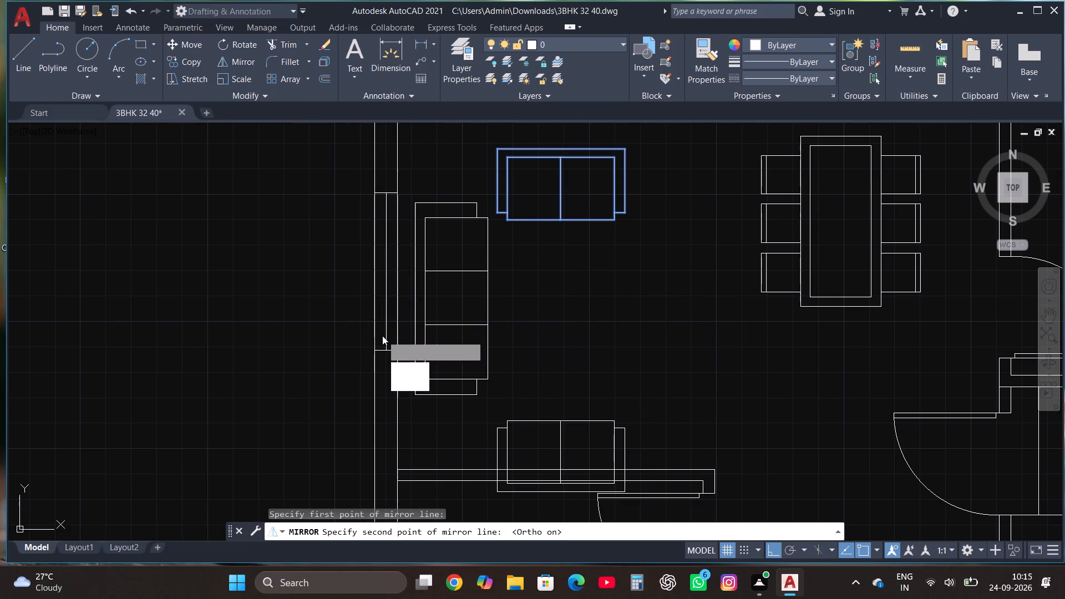
drag(418, 383, 382, 336)
Move the mirrored two-seat sofa about 1'-7" north, clear of the living room's south wall.
scroll(516, 292, down, 2)
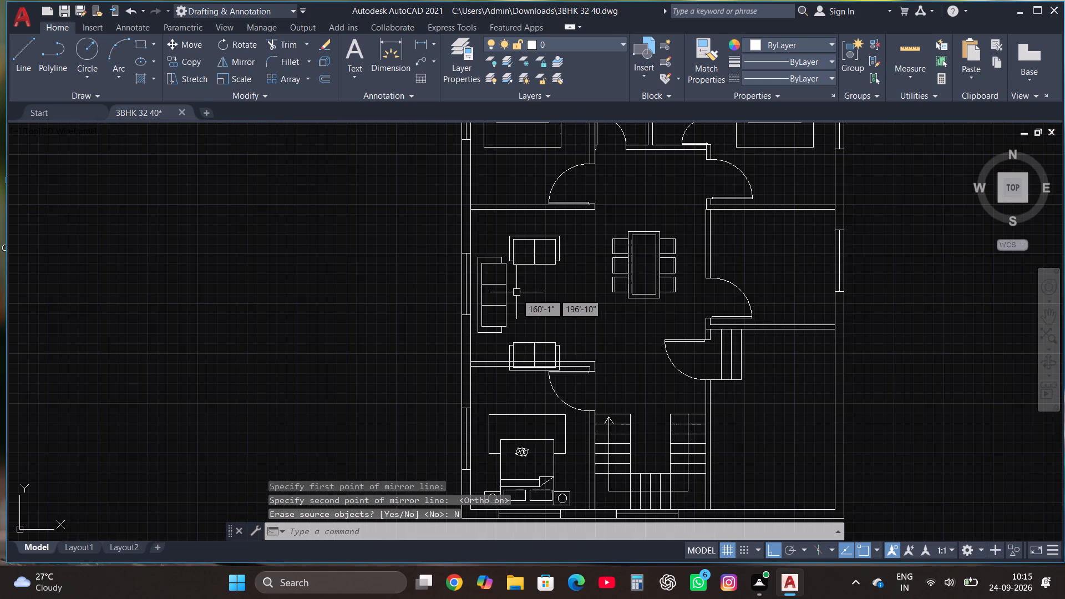
scroll(514, 347, up, 3)
click(480, 463)
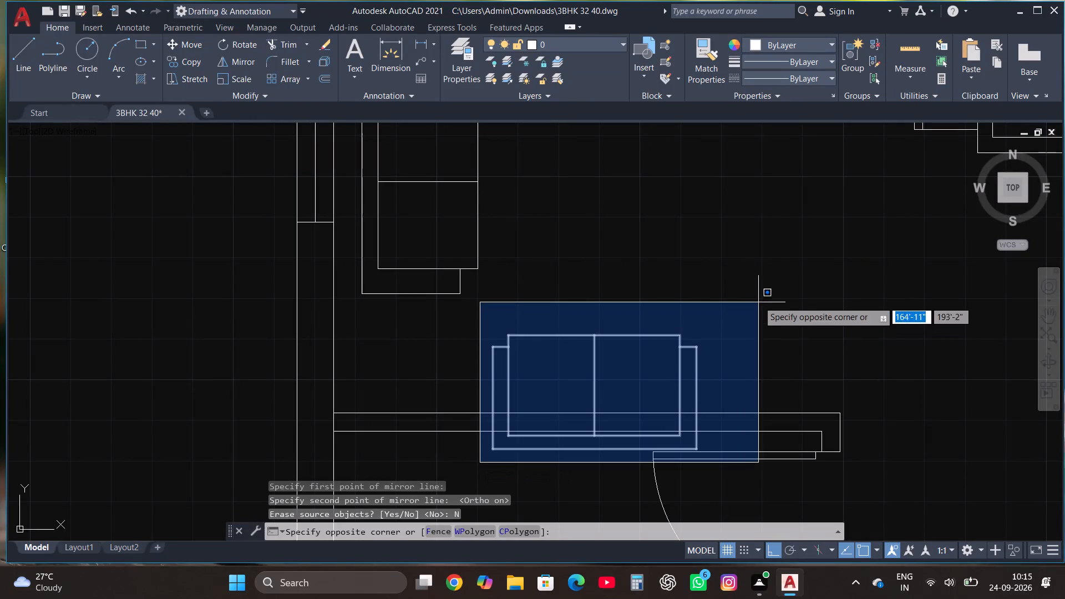
click(737, 290)
click(189, 45)
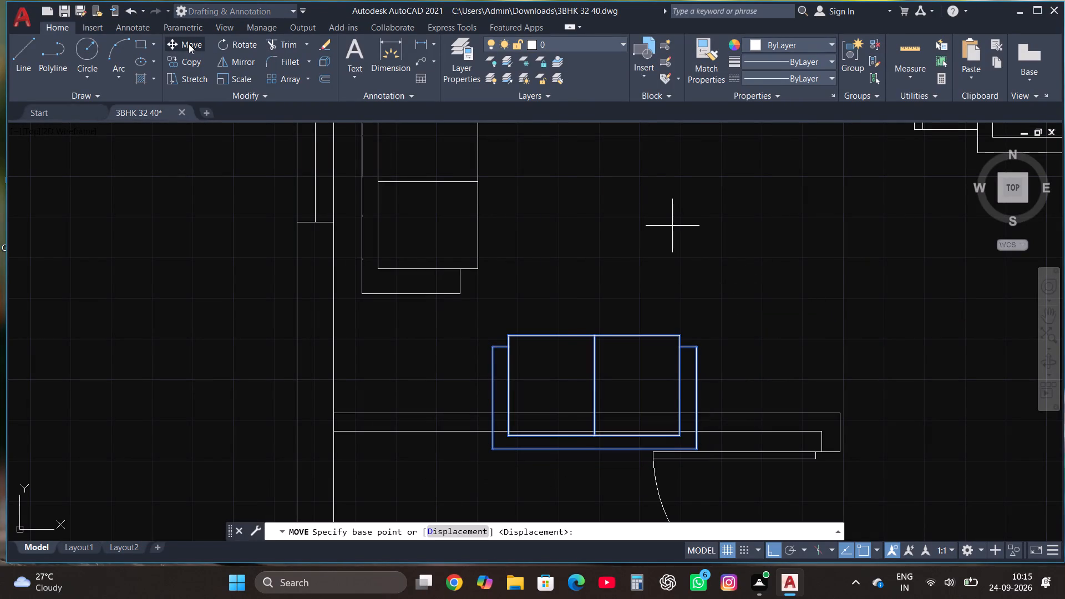
scroll(20, 315, down, 1)
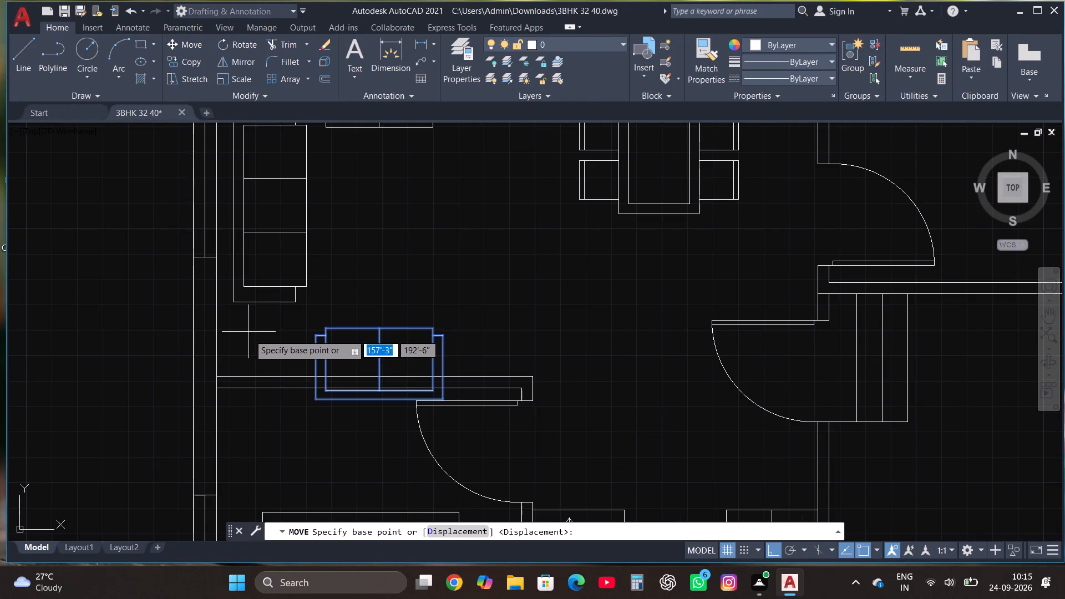
scroll(277, 351, down, 1)
click(334, 357)
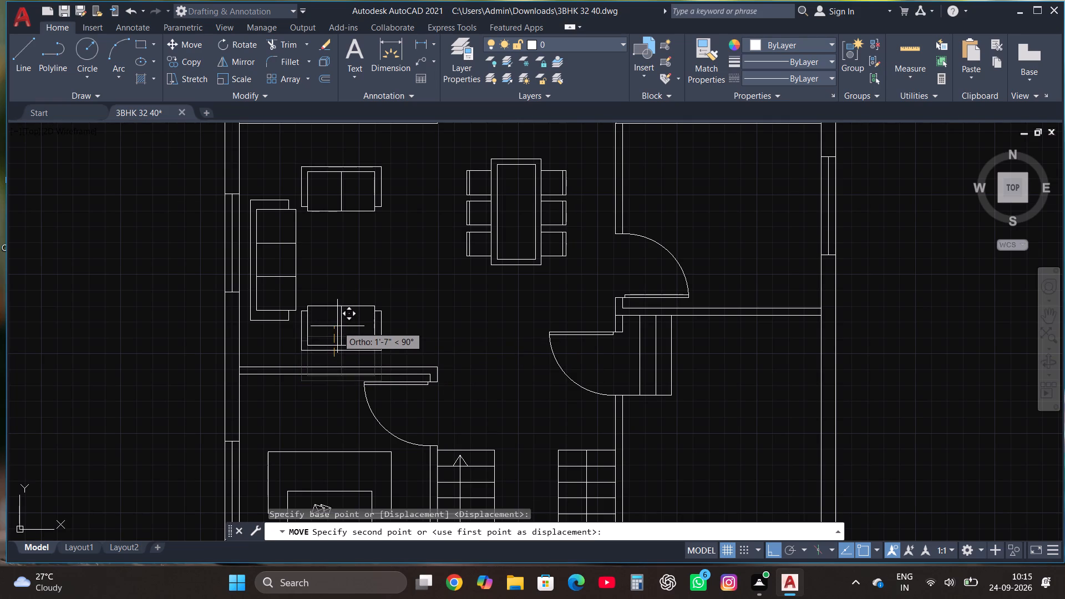
click(337, 326)
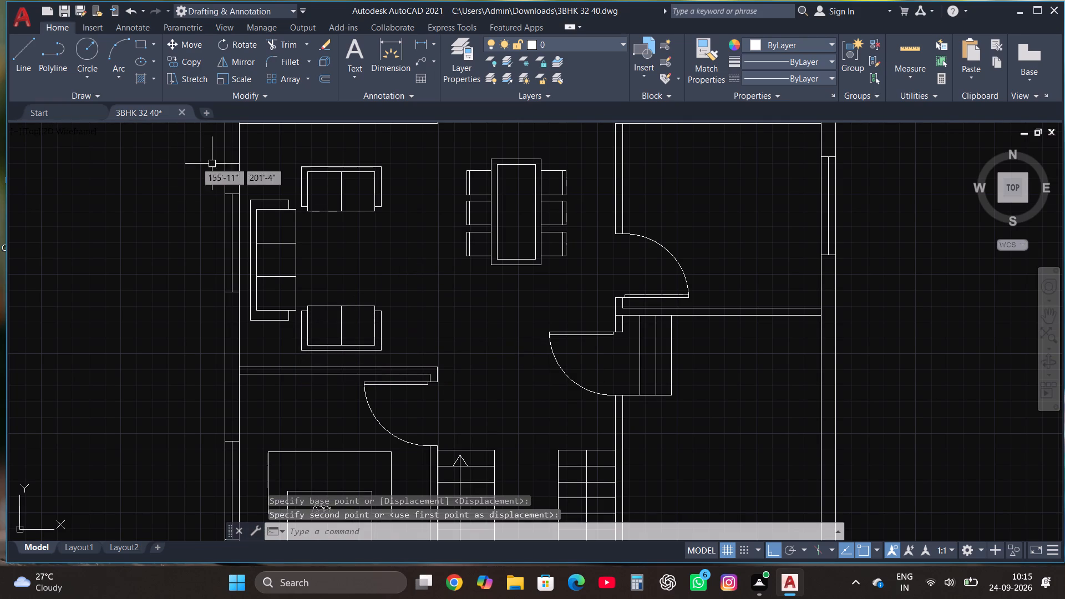
Draw a side table about 1'-6" by 1'-3" north of the three-seat sofa, with a centred circle of about 5" radius.
click(143, 43)
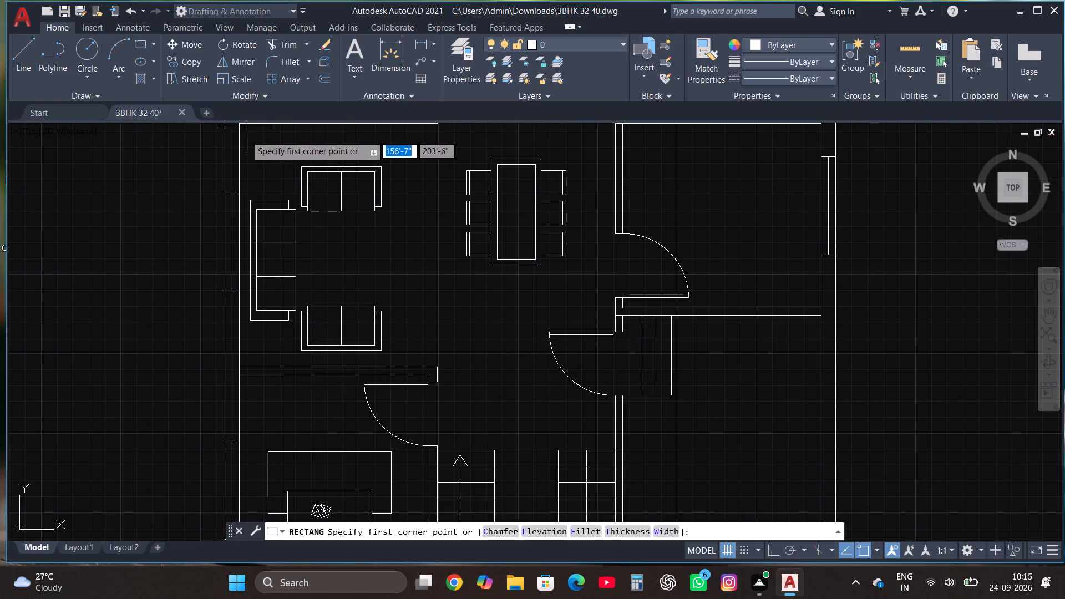
scroll(262, 169, up, 1)
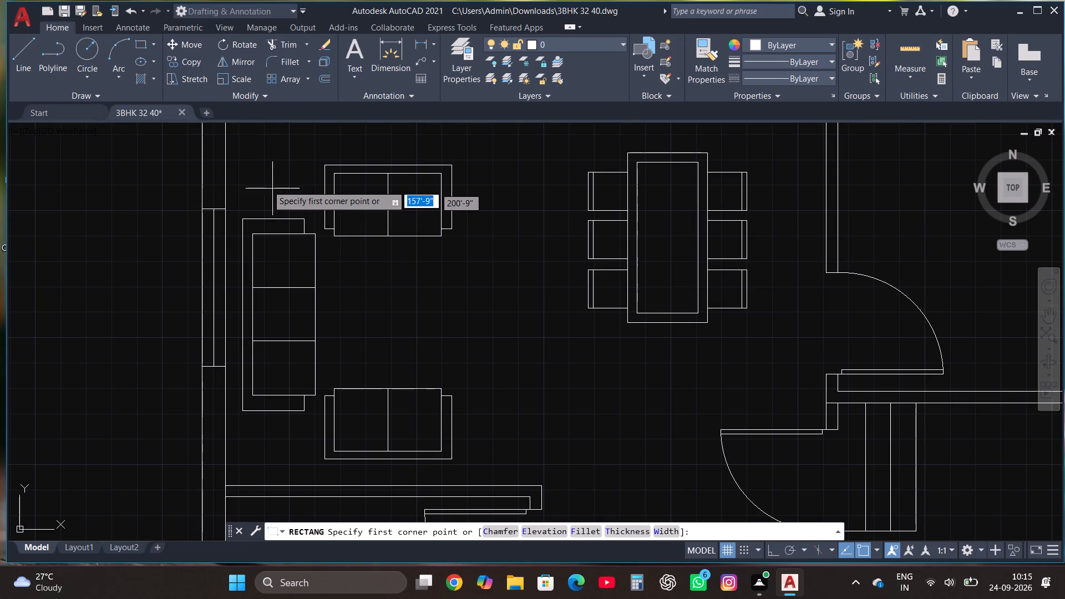
click(255, 174)
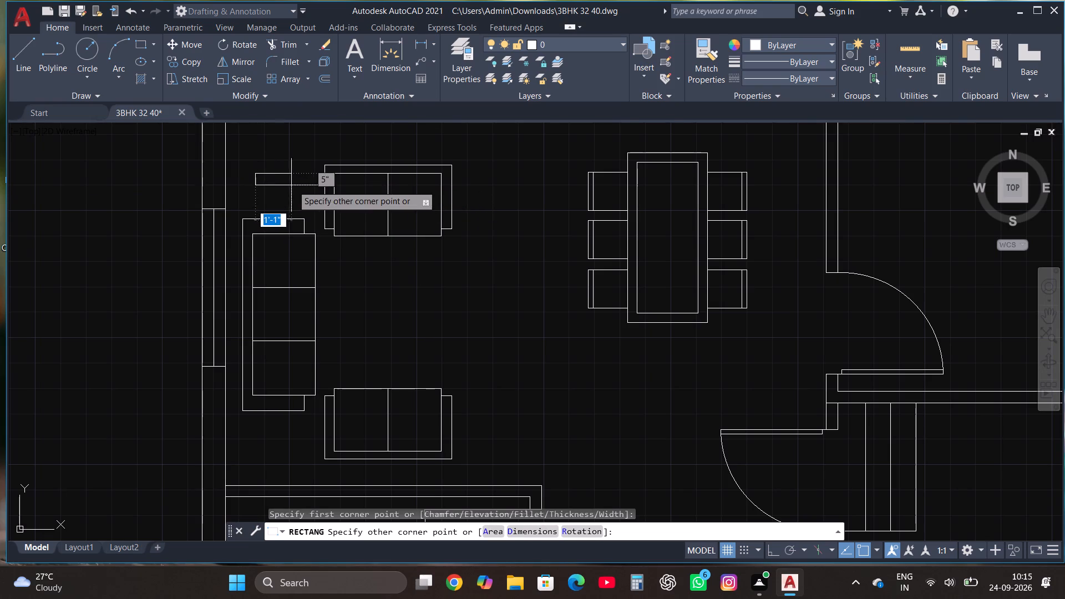
click(302, 212)
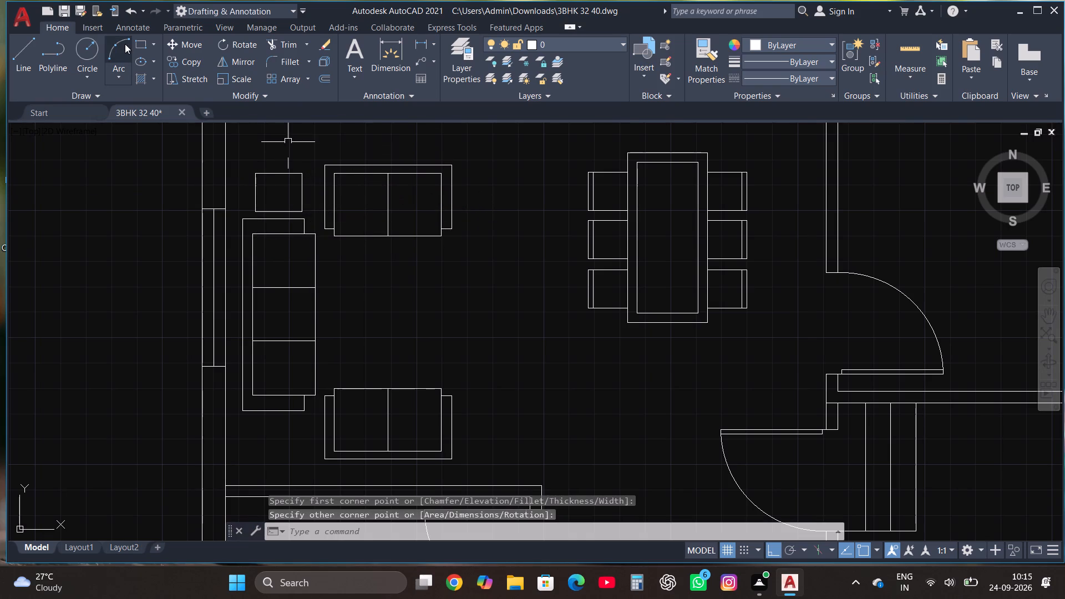
click(89, 50)
scroll(271, 200, up, 1)
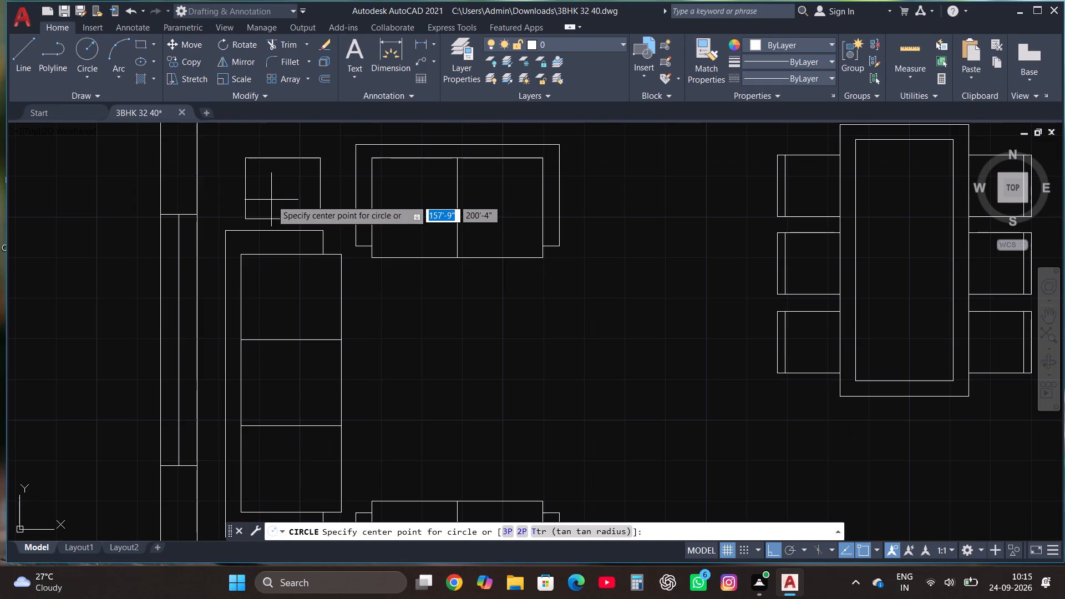
click(281, 189)
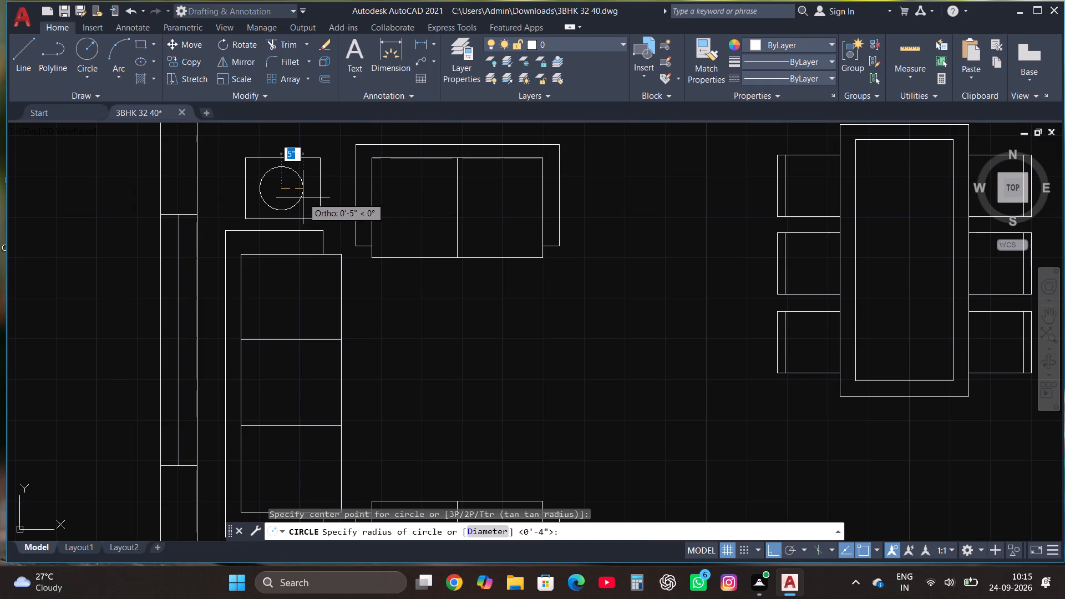
click(303, 197)
Copy the side table and its circle straight south to just below the three-seat sofa in the living room.
scroll(241, 151, down, 1)
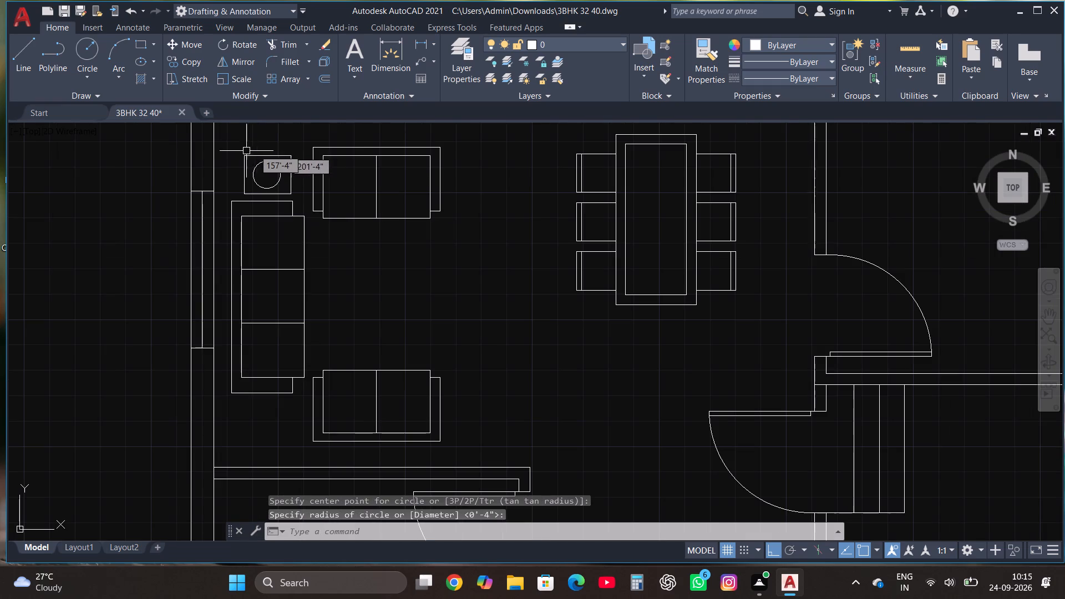
click(295, 187)
click(253, 154)
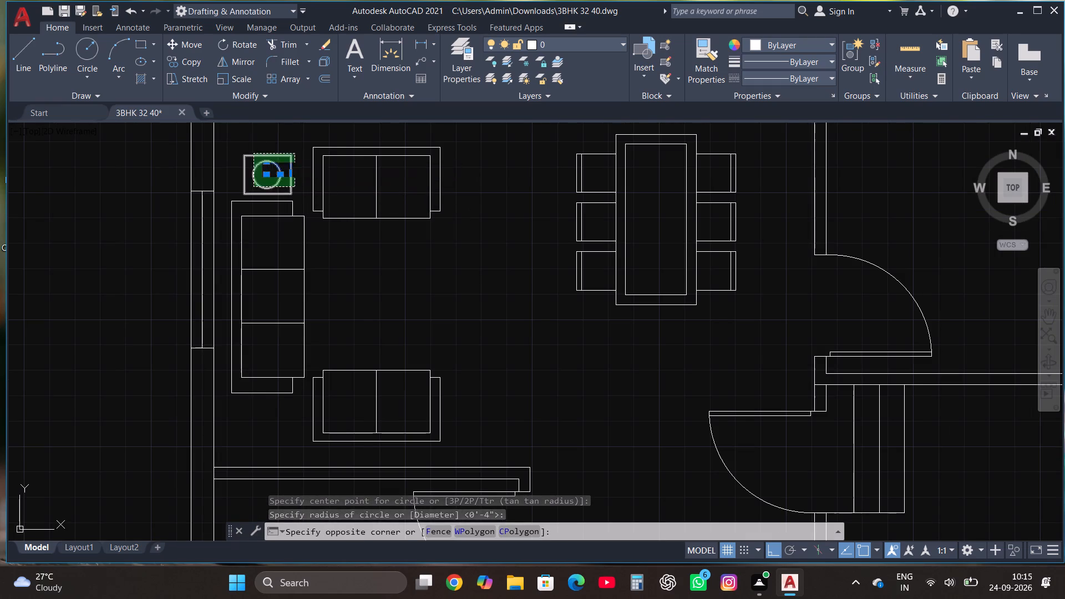
click(191, 60)
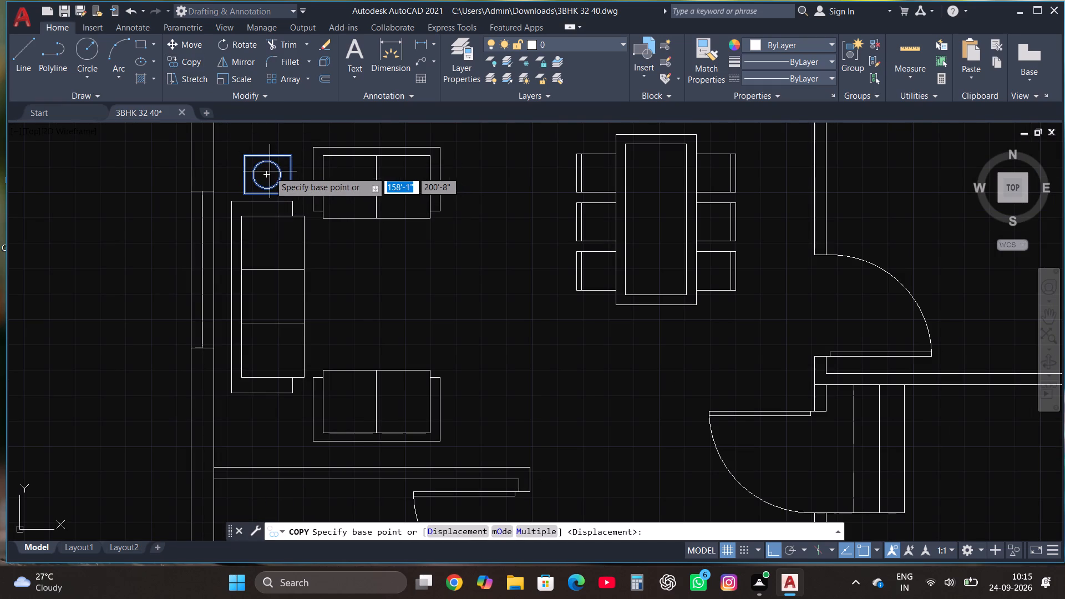
click(270, 171)
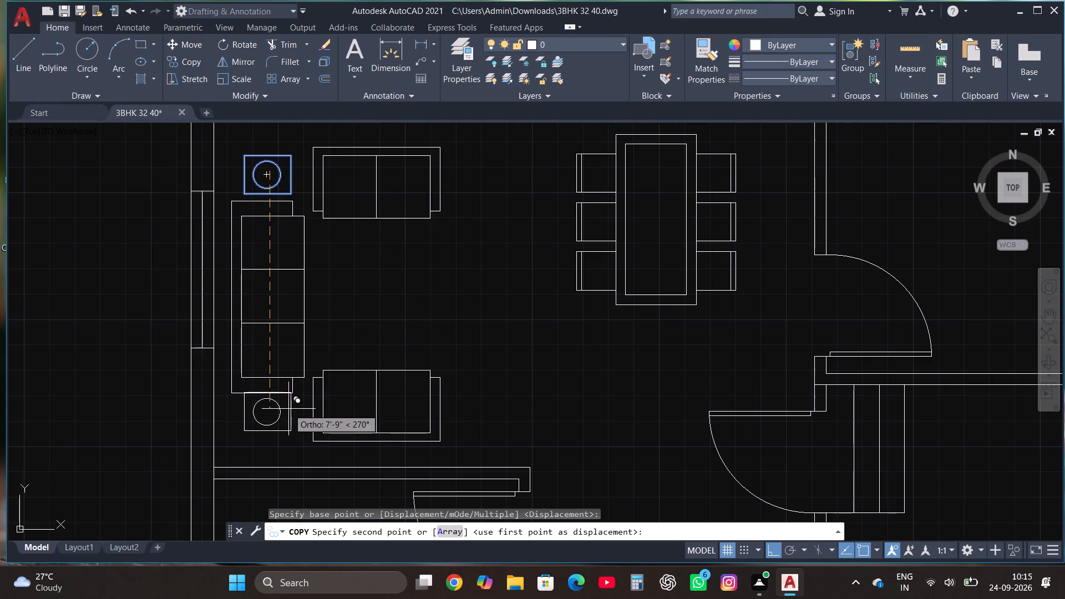
click(287, 419)
Draw the kitchen counter's east-run edge from the room's northeast inside corner: 2' west, then south to about 2' short of the south wall.
scroll(251, 253, down, 2)
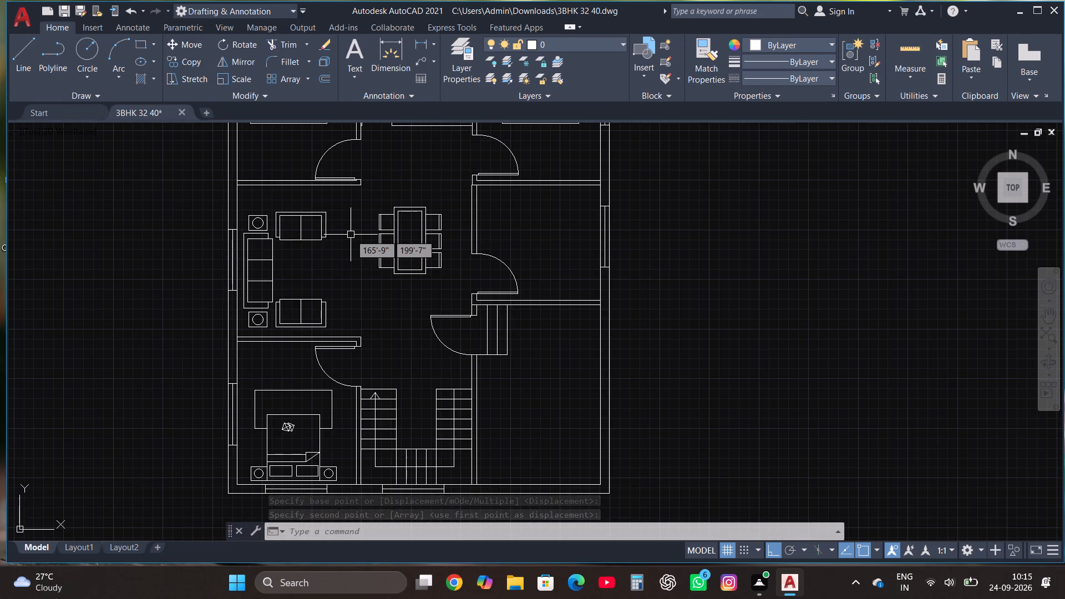
scroll(351, 235, down, 3)
scroll(405, 258, up, 2)
scroll(405, 258, down, 1)
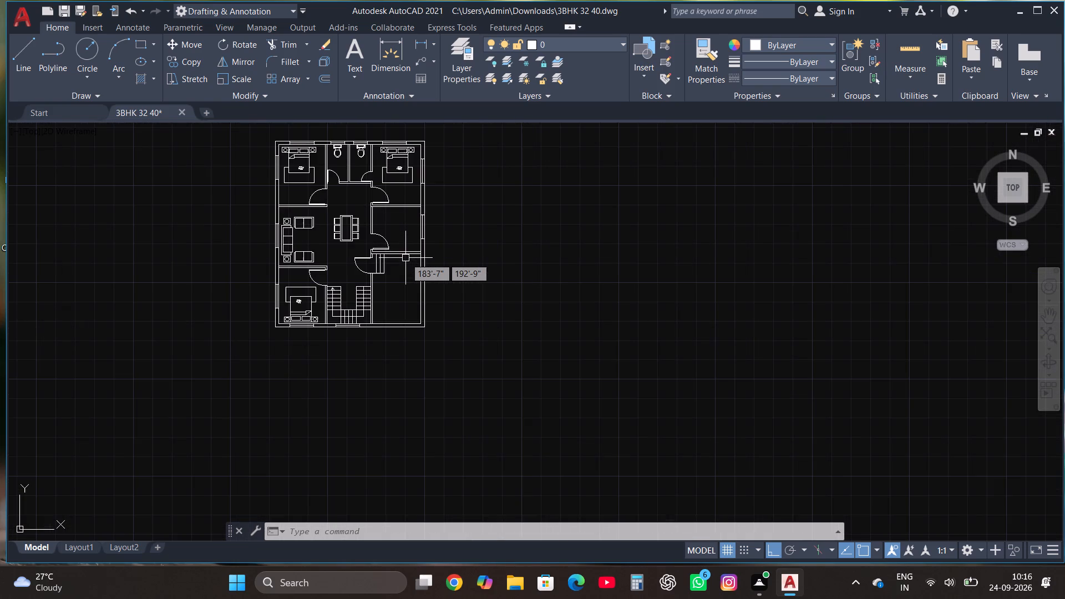
scroll(403, 238, up, 2)
click(22, 50)
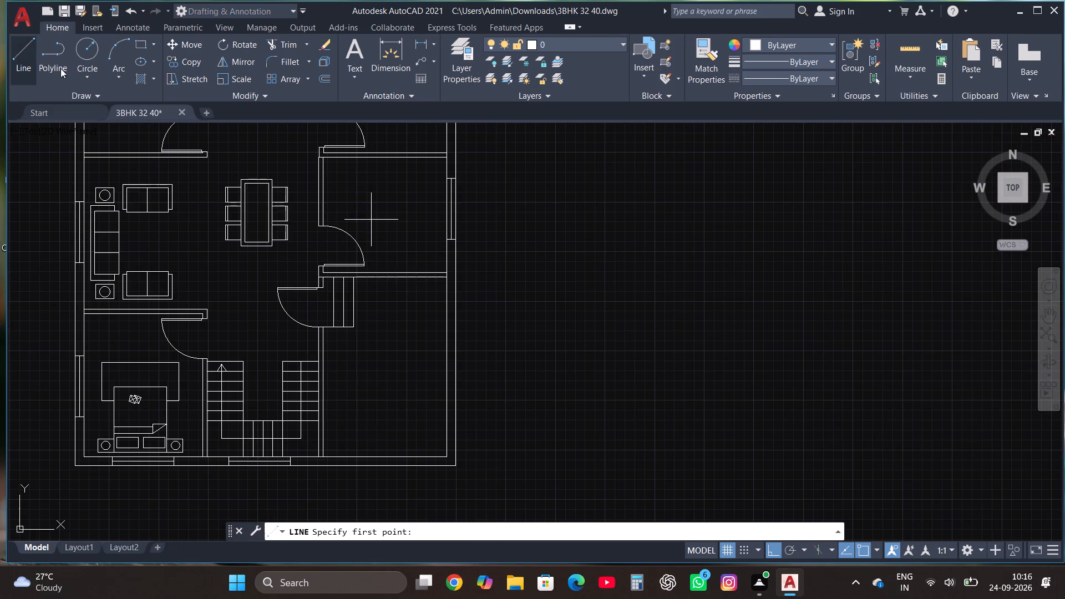
scroll(440, 166, up, 1)
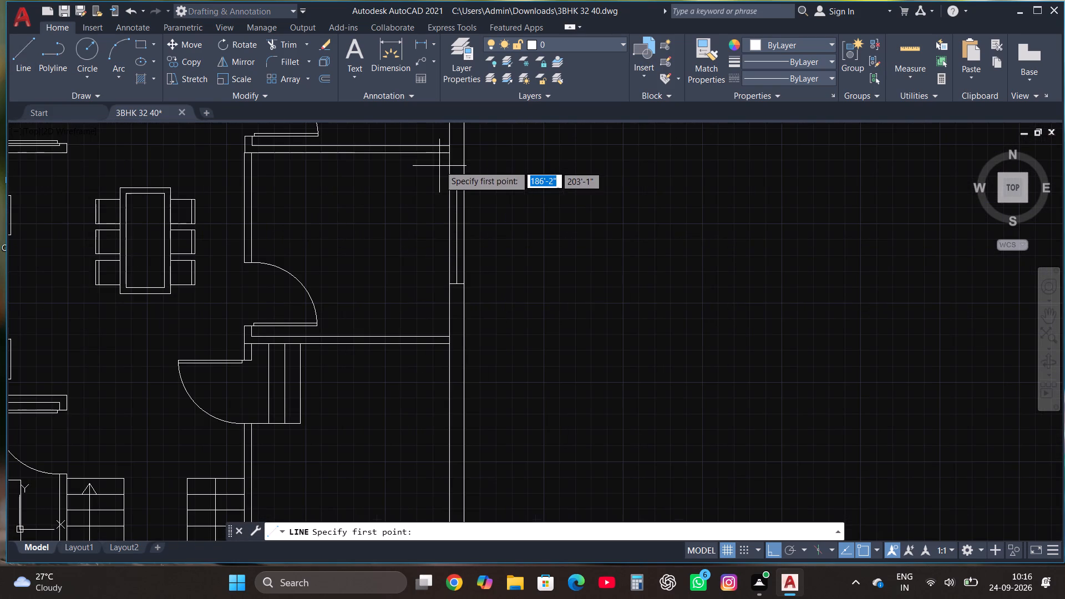
click(448, 155)
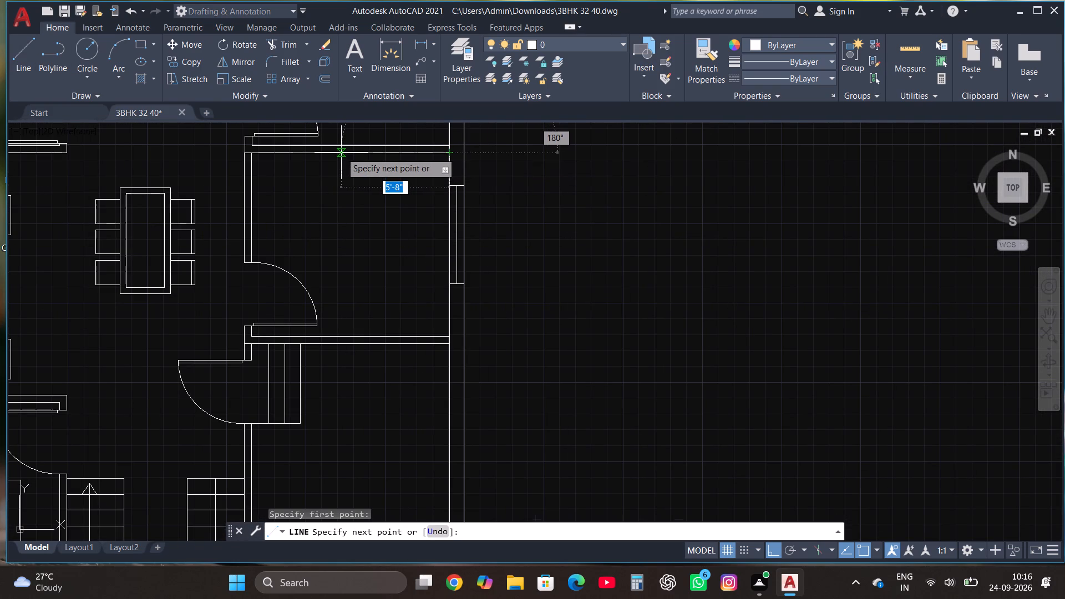
text(2')
key(Return)
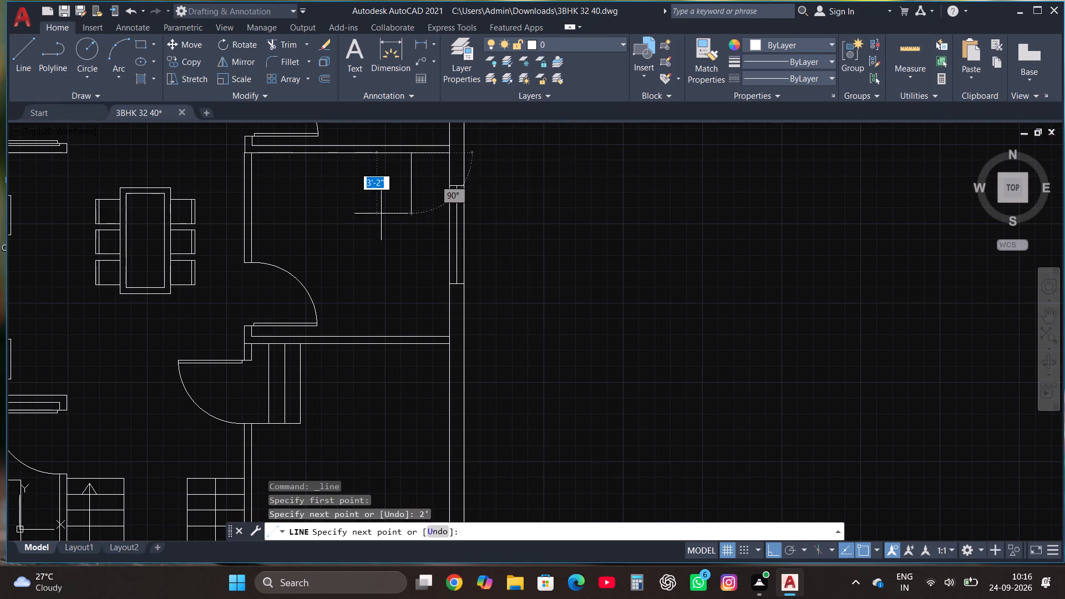
click(413, 300)
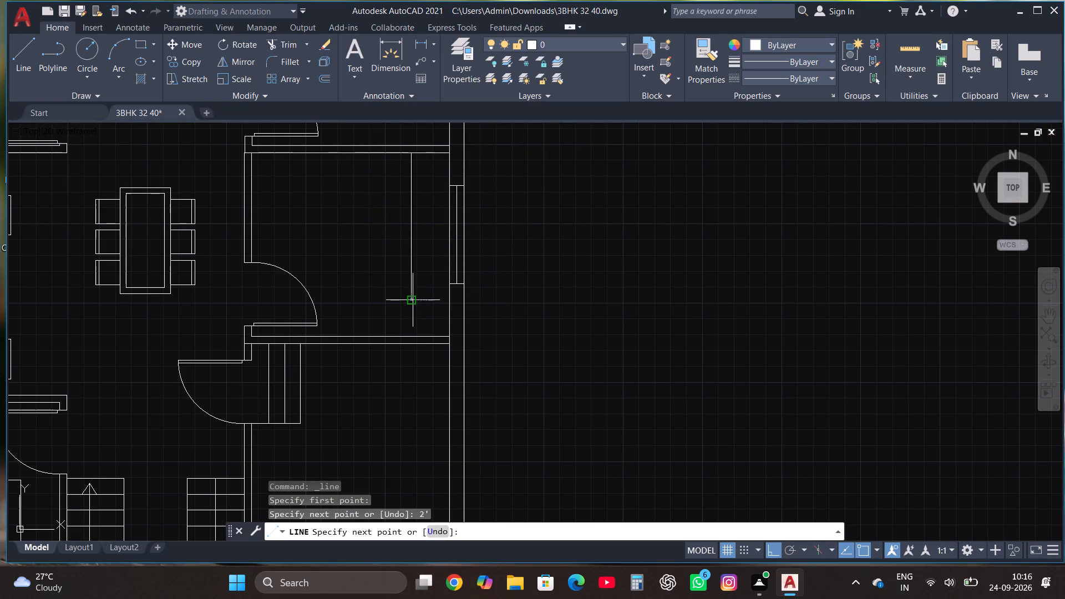
Draw the south counter edge from the kitchen's south wall just east of the door swing: 2' north, then east past the east-run edge.
click(27, 47)
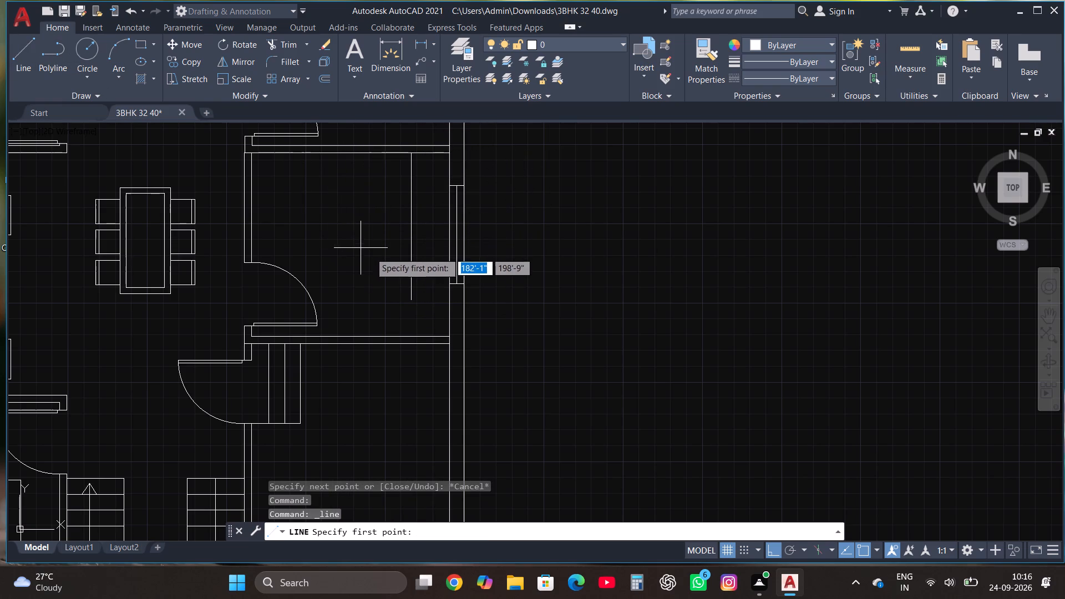
click(324, 337)
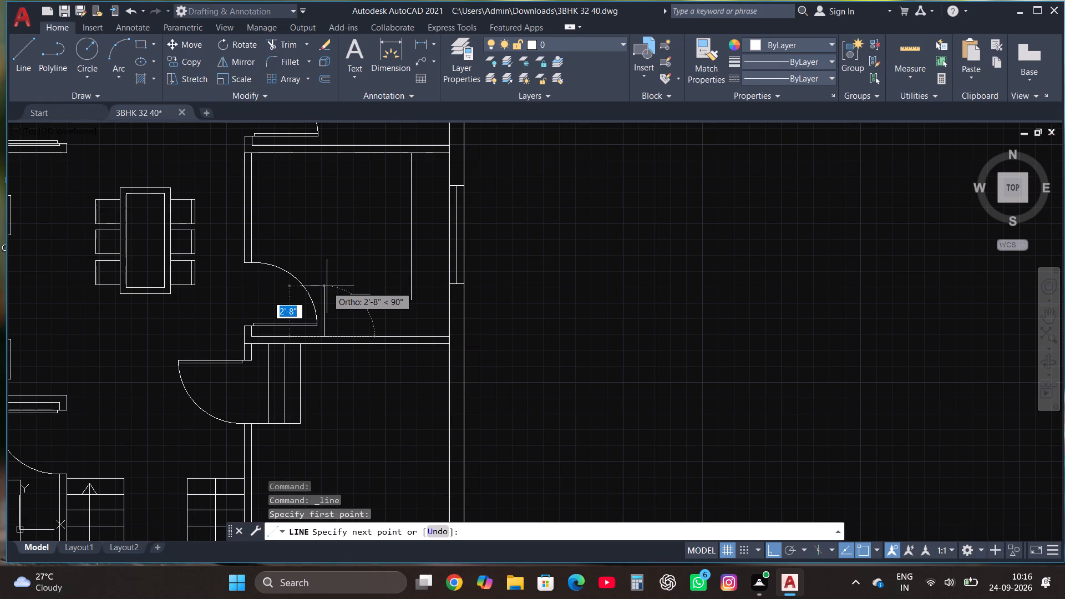
text(2')
key(Return)
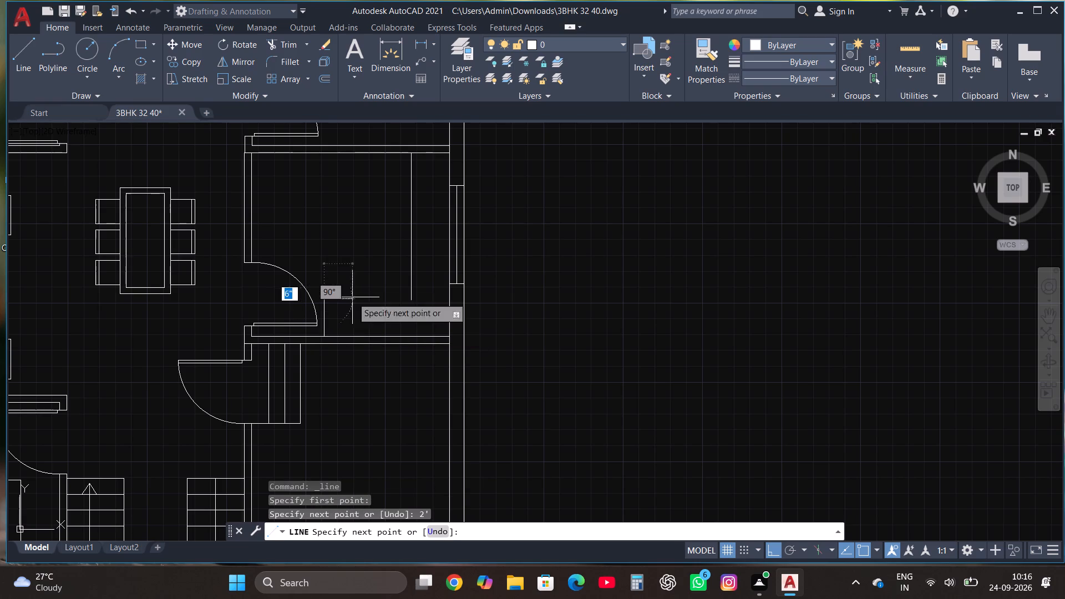
click(423, 306)
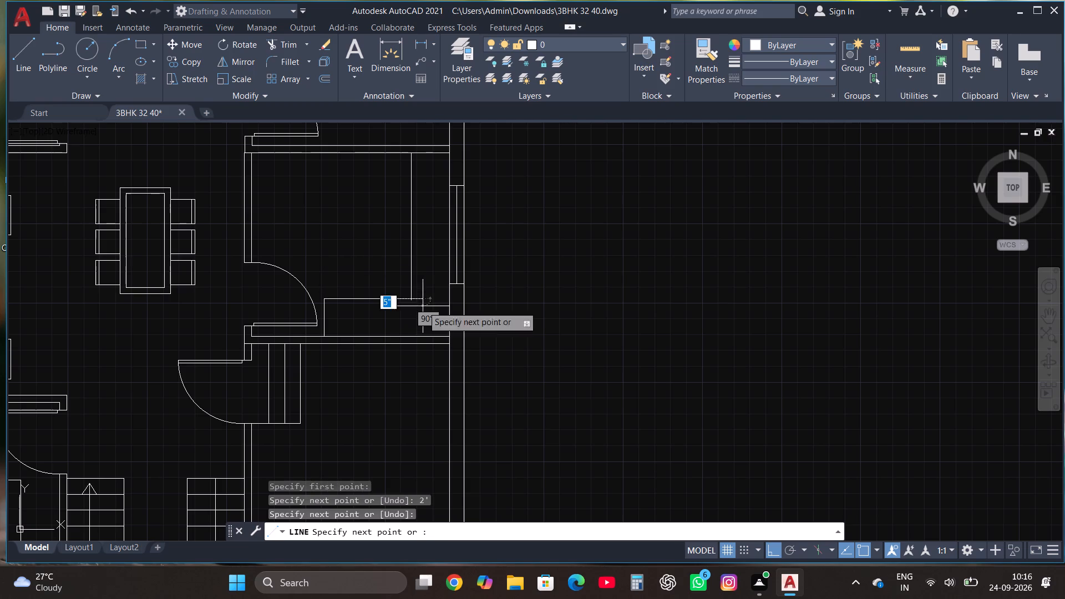
Trim the overshooting line ends where the two kitchen counter edges meet so they form a clean corner.
click(272, 47)
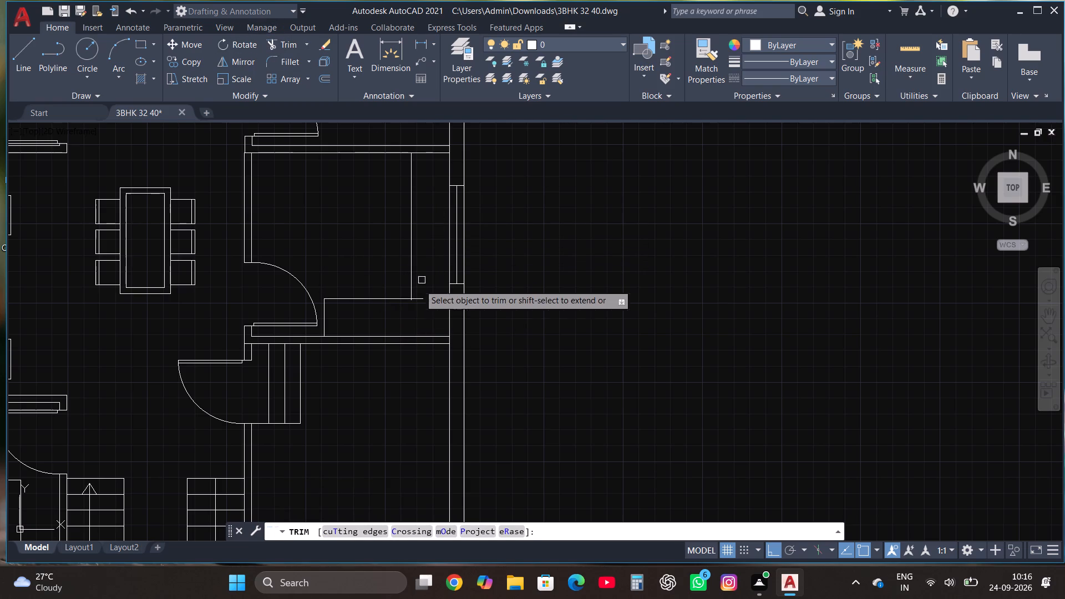
click(423, 295)
click(419, 307)
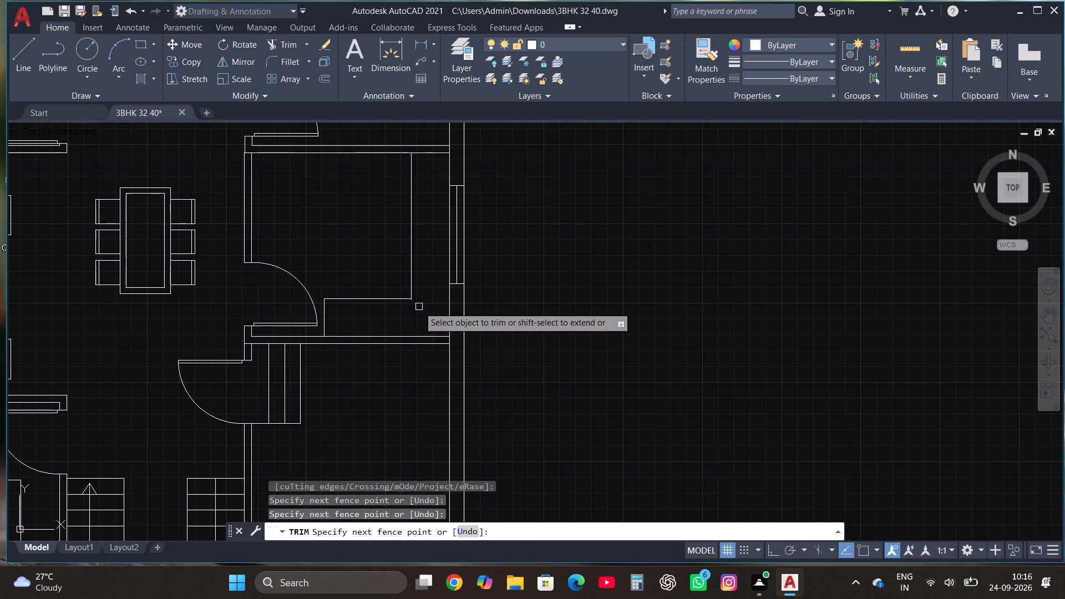
scroll(419, 307, up, 4)
click(363, 264)
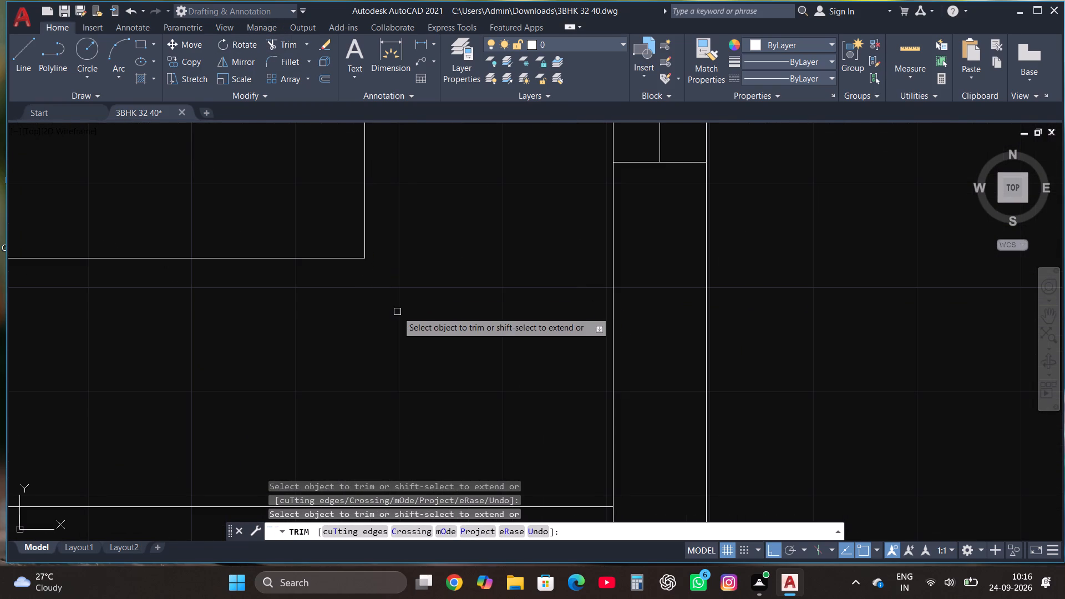
scroll(397, 312, down, 6)
key(Escape)
scroll(663, 245, down, 1)
scroll(577, 262, up, 1)
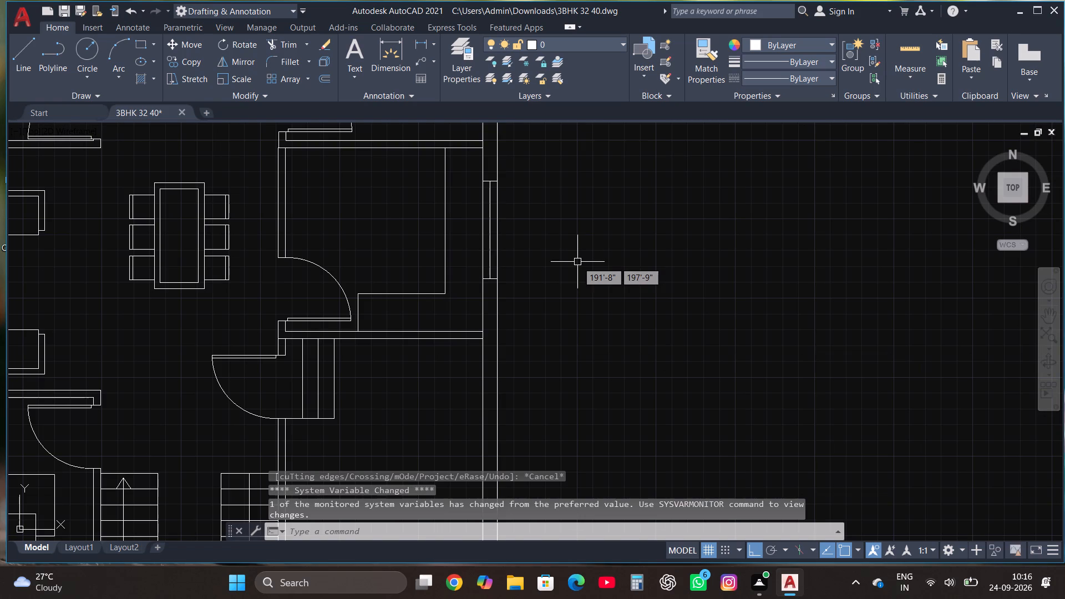
Draw a rectangle about 2'-11" by 2' at the west end of the south kitchen counter, filling its depth.
click(141, 40)
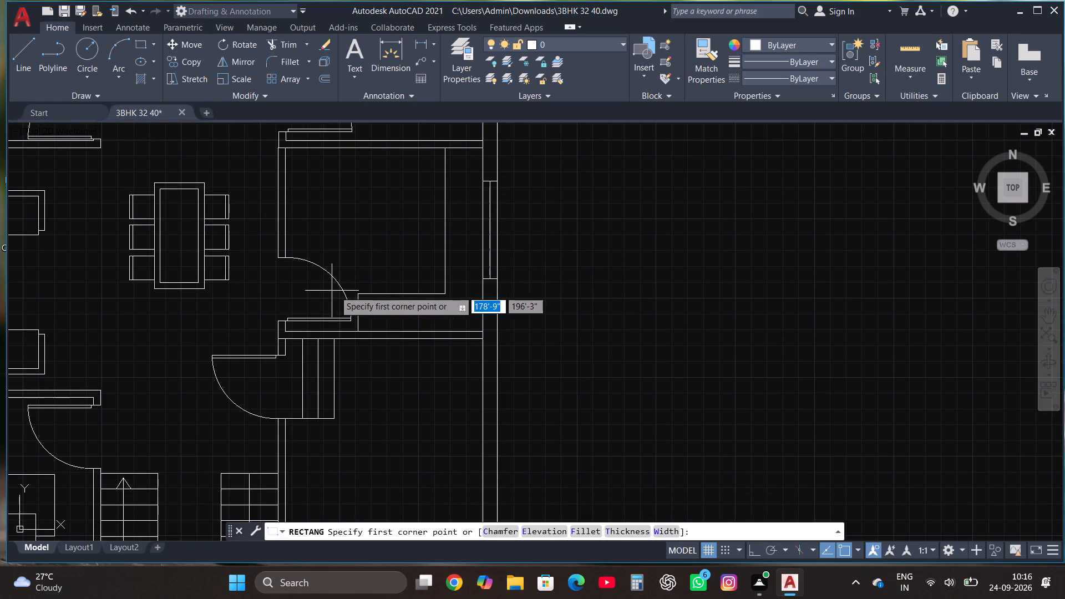
scroll(367, 297, up, 1)
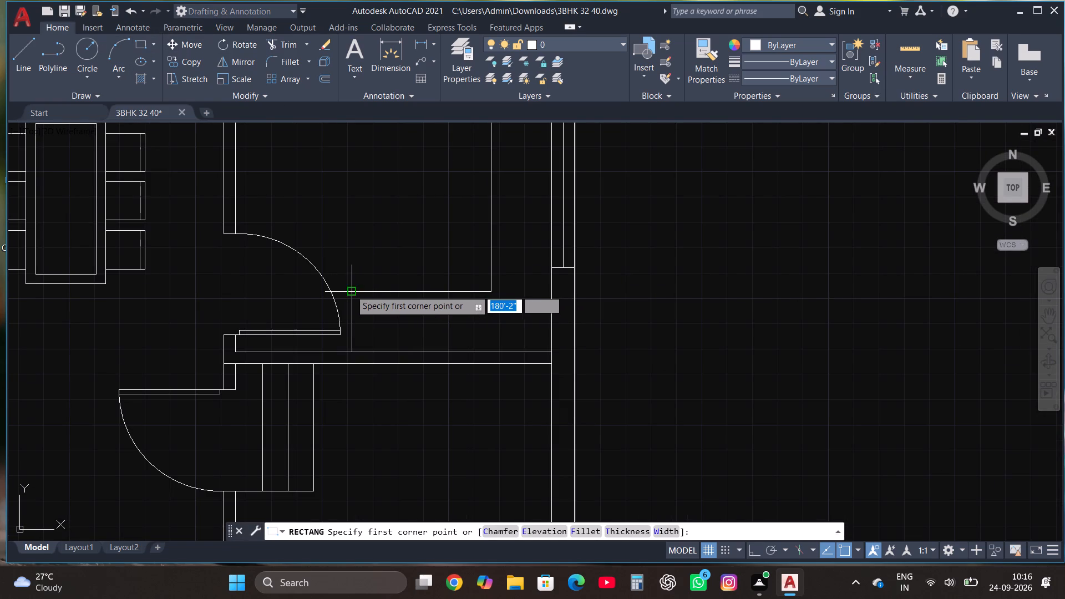
click(351, 290)
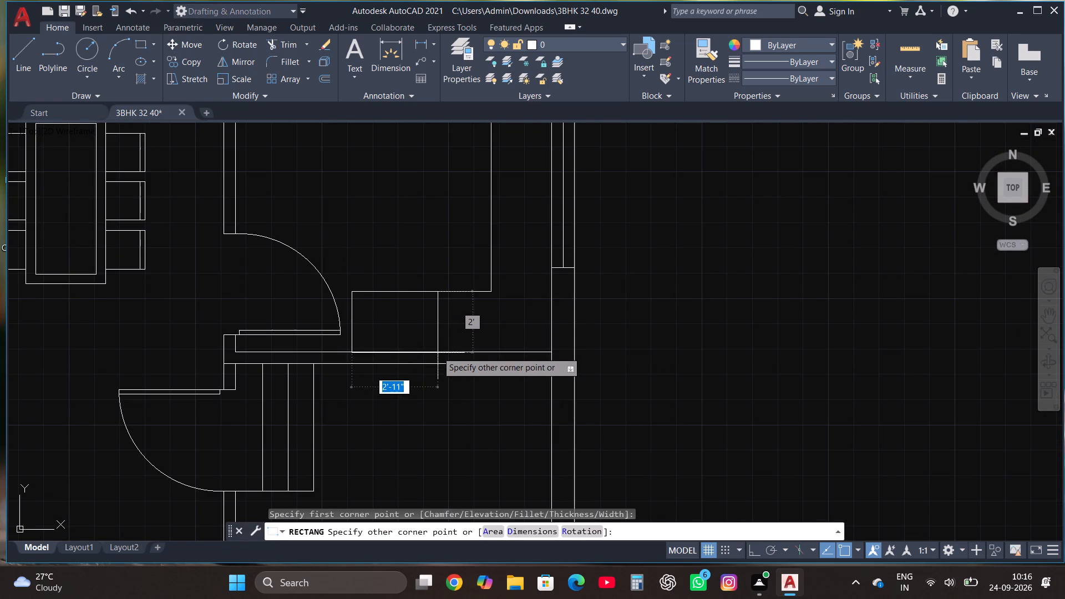
click(437, 352)
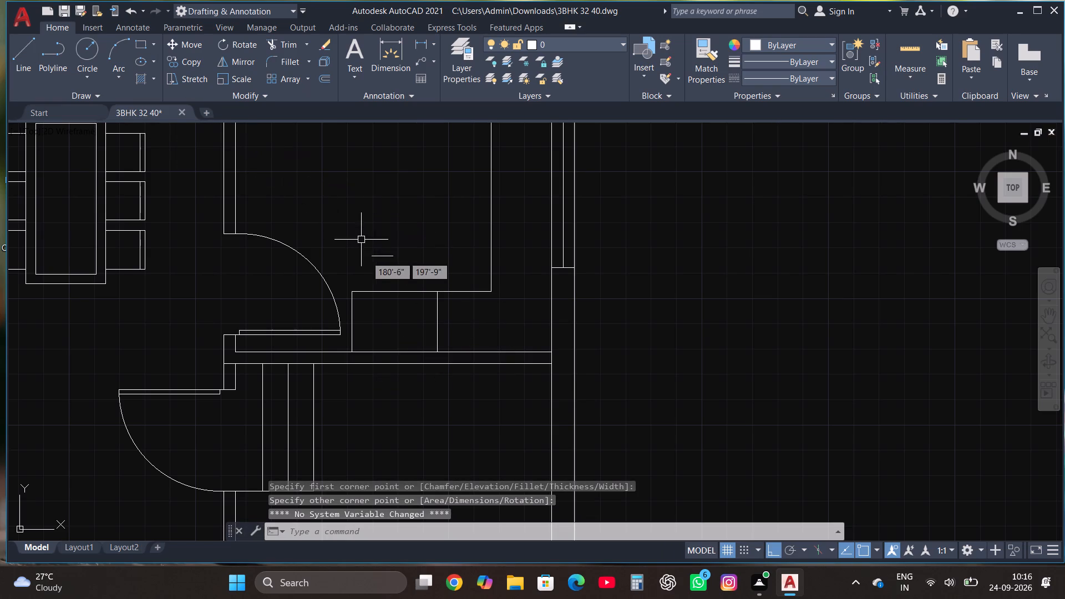
Stretch the east edge of the counter rectangle westward, narrowing it to a little over half its width.
click(436, 314)
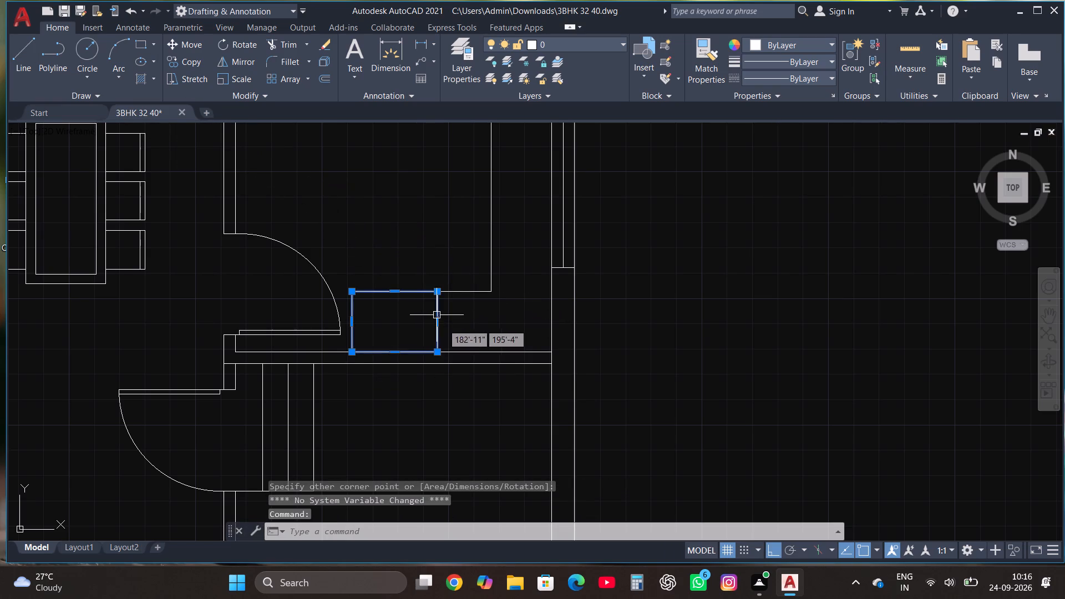
click(435, 324)
click(399, 323)
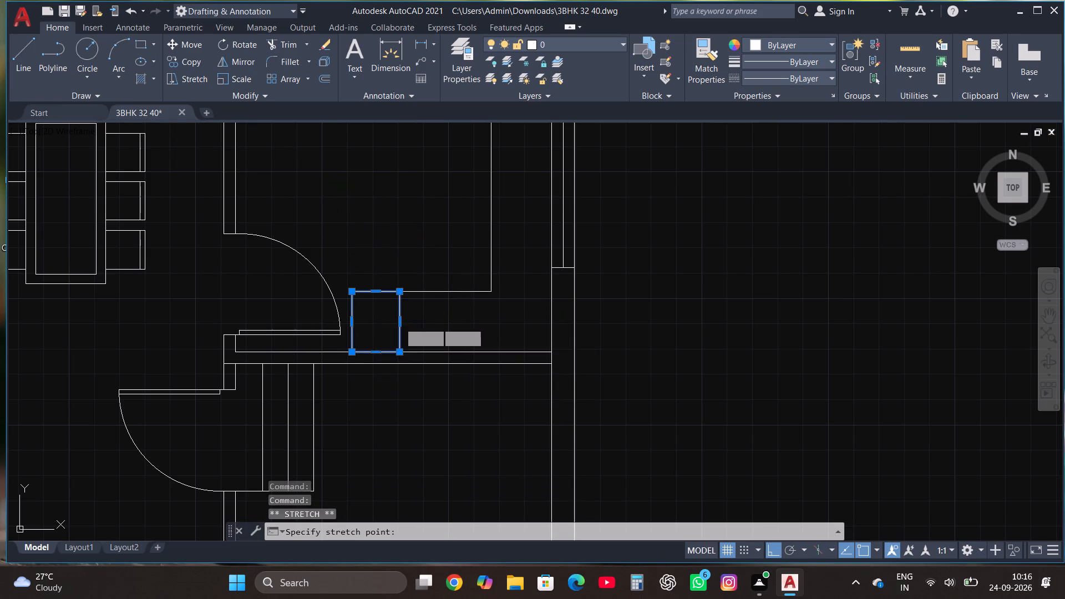
key(Escape)
Draw a second full-depth rectangle about 2'-3" wide on the south counter, slightly east of the first one.
click(143, 44)
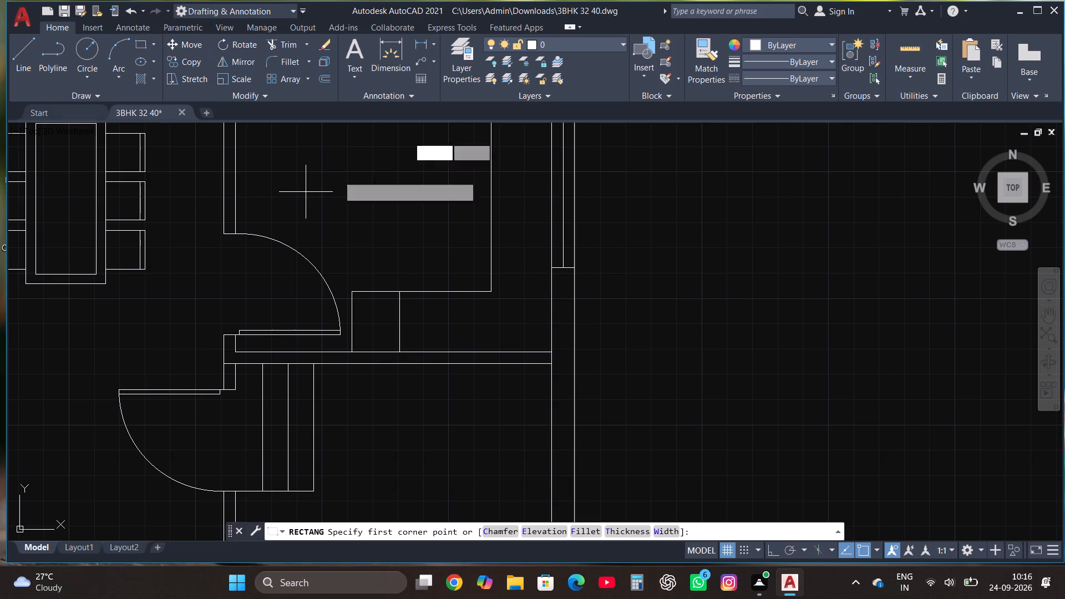
scroll(448, 357, up, 1)
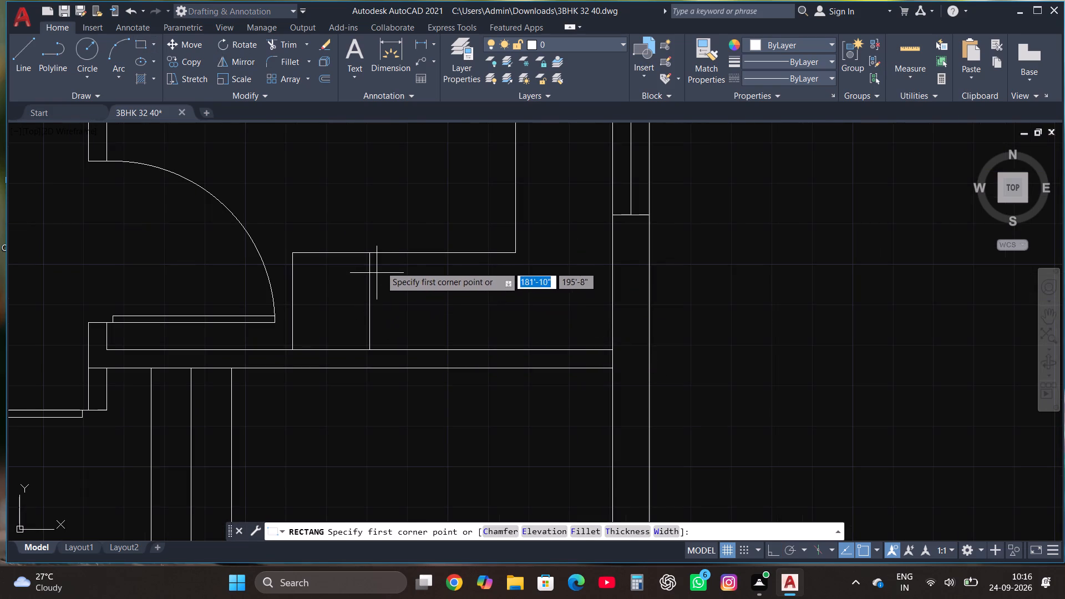
click(388, 251)
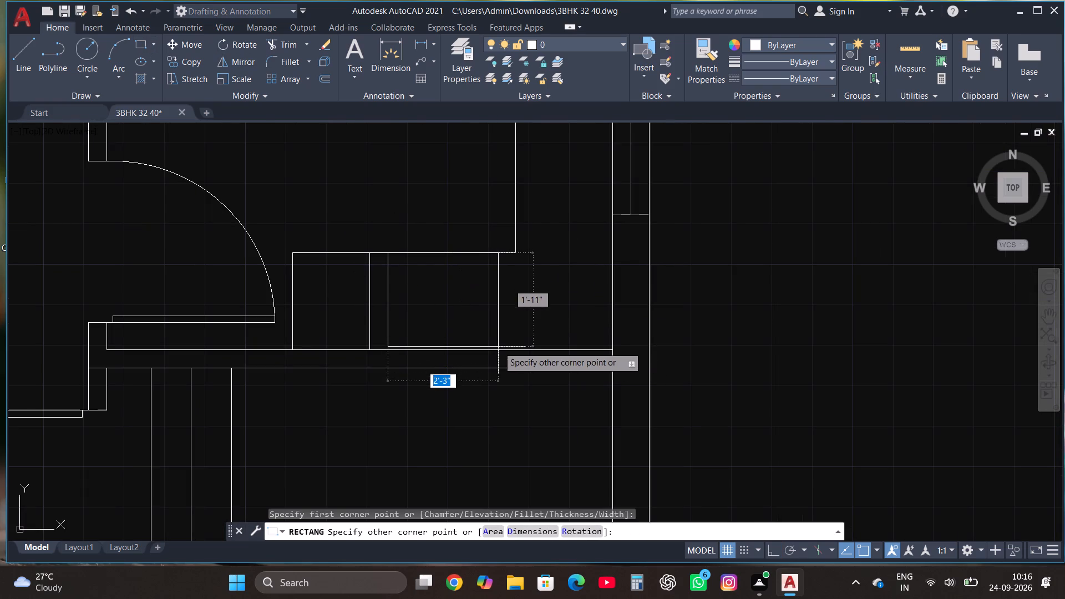
click(503, 350)
Draw a small burner circle in the northwest corner of the second counter rectangle.
click(84, 44)
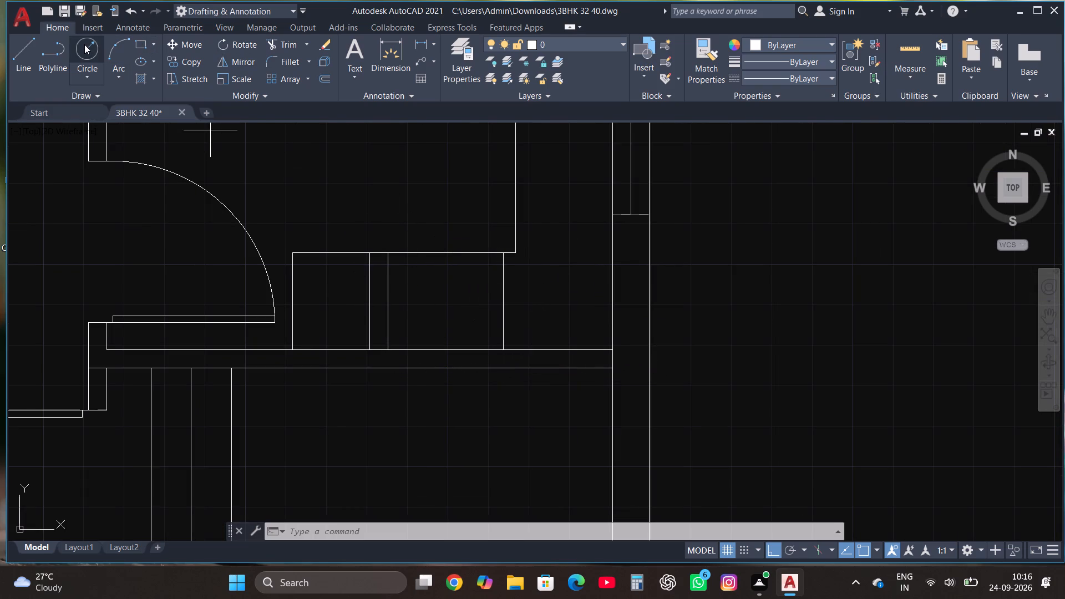
scroll(440, 277, up, 1)
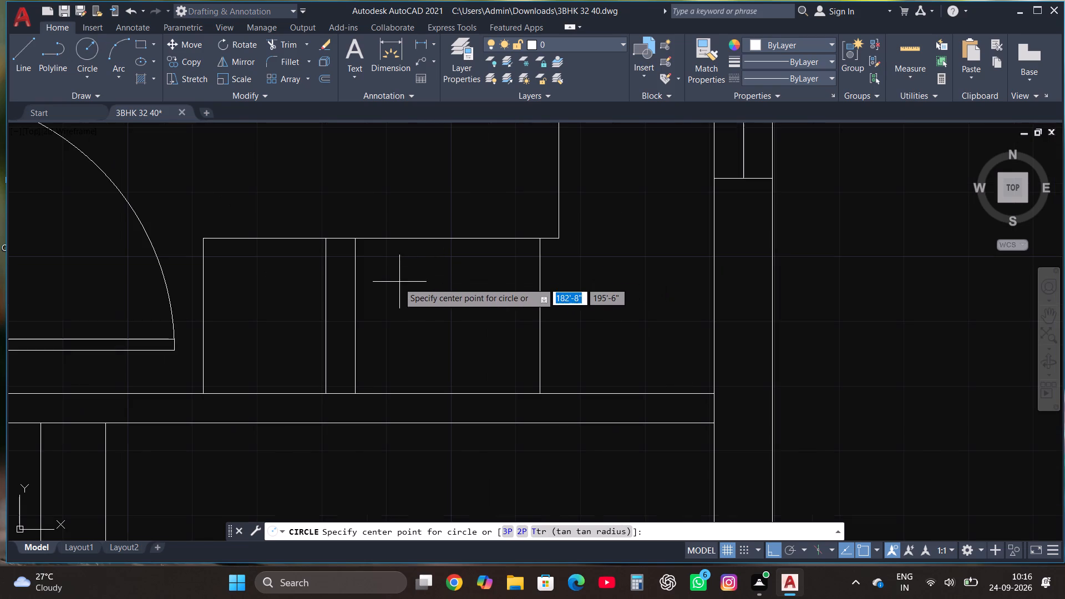
click(393, 282)
click(421, 304)
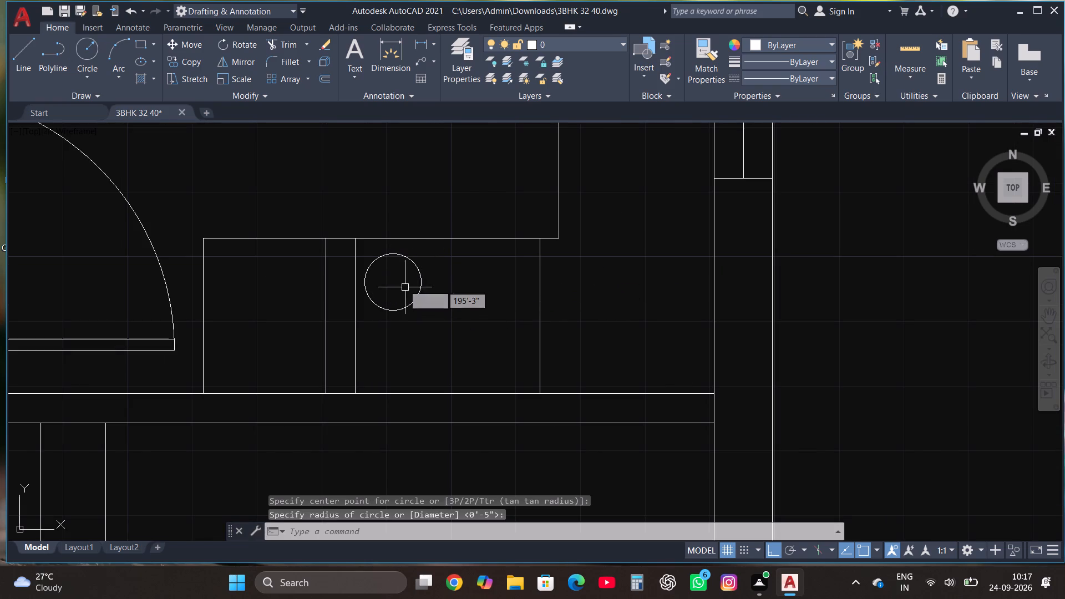
Copy the burner circle to the other three corners of the stove rectangle, about 1'-2" east and 11" south, making a four-burner hob.
click(386, 255)
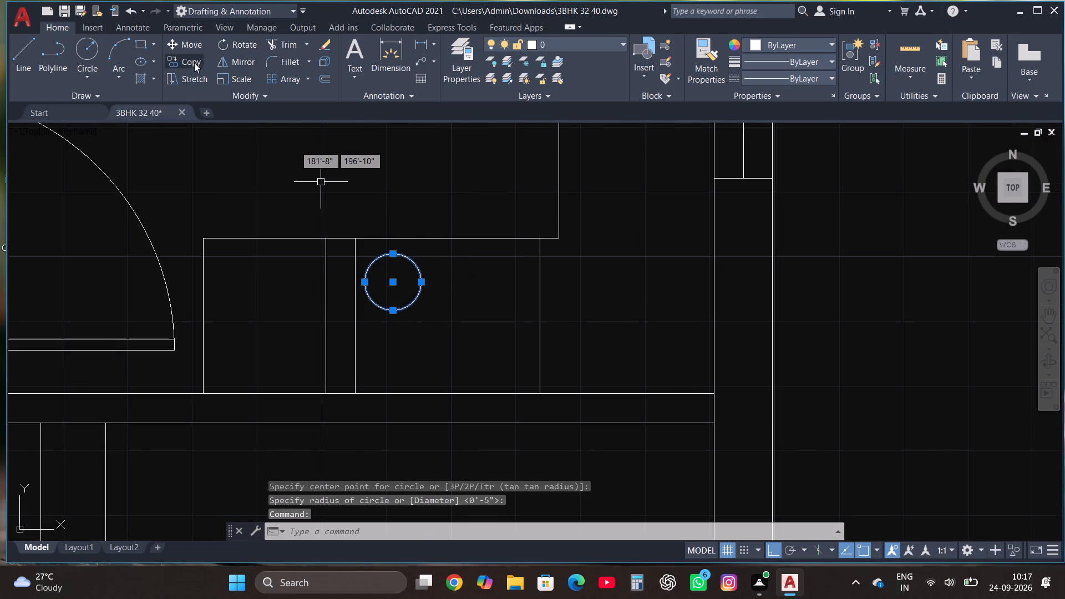
click(194, 63)
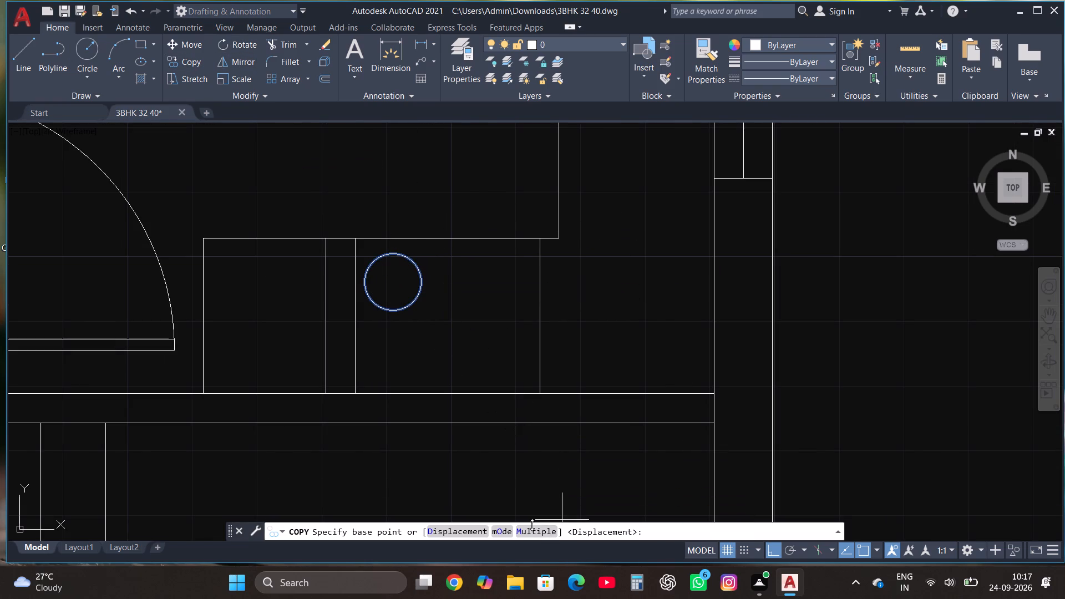
click(532, 525)
click(537, 535)
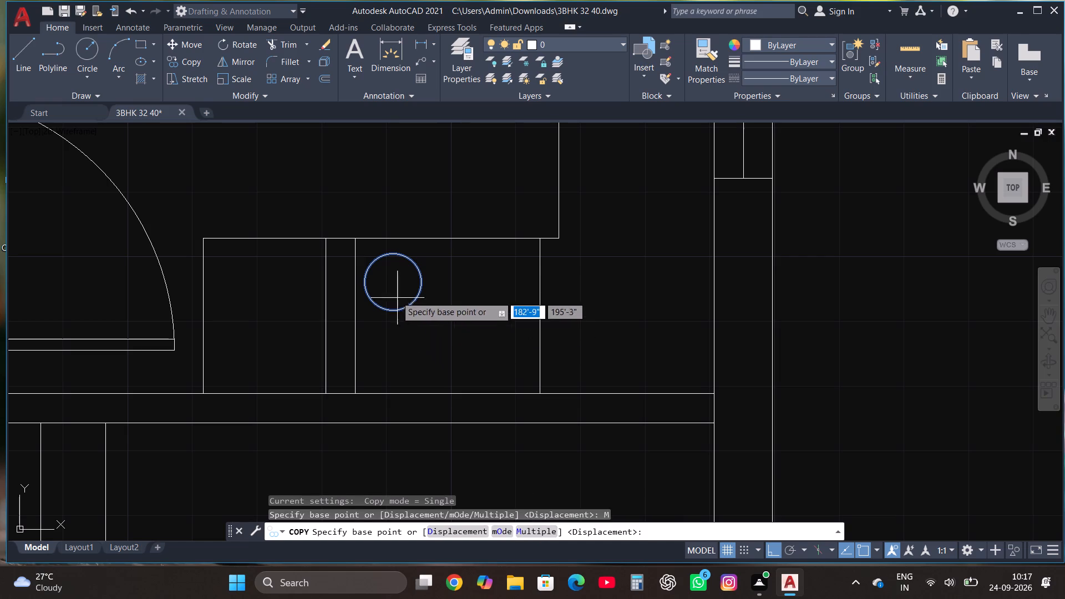
click(390, 290)
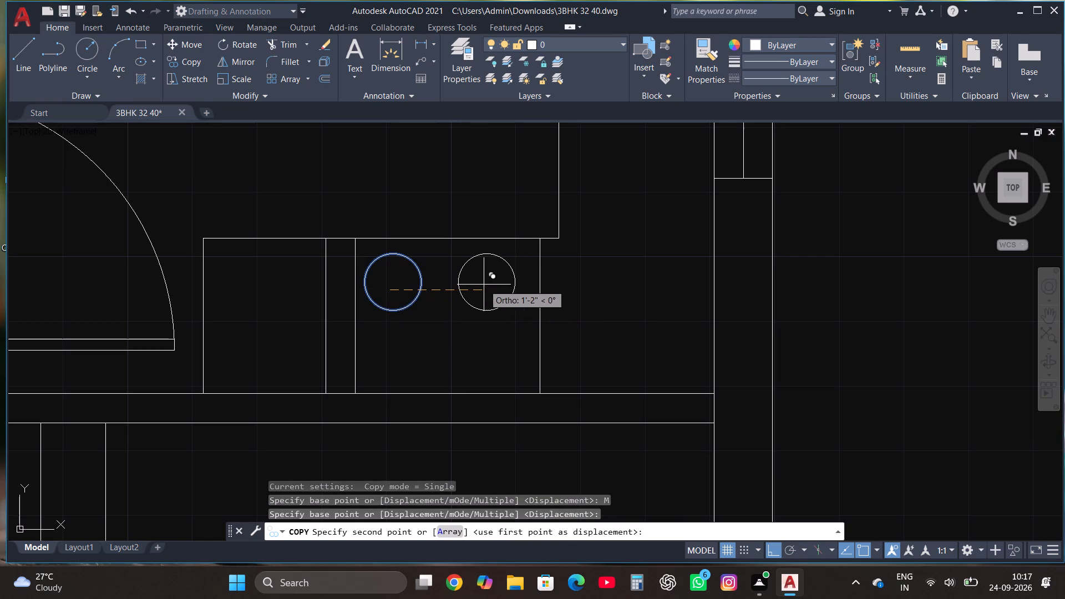
click(485, 285)
key(F8)
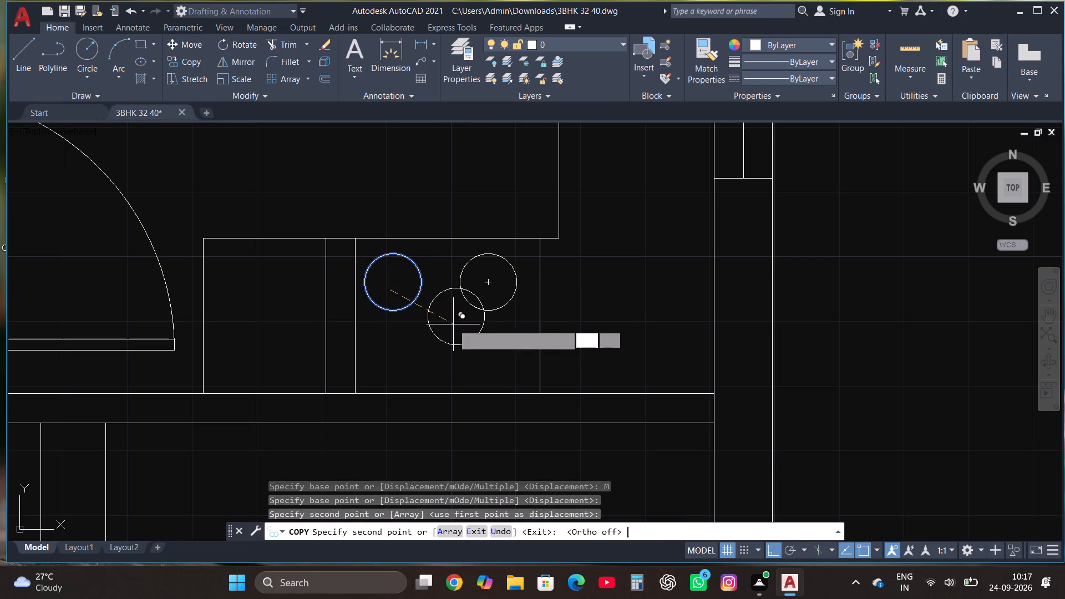
click(393, 363)
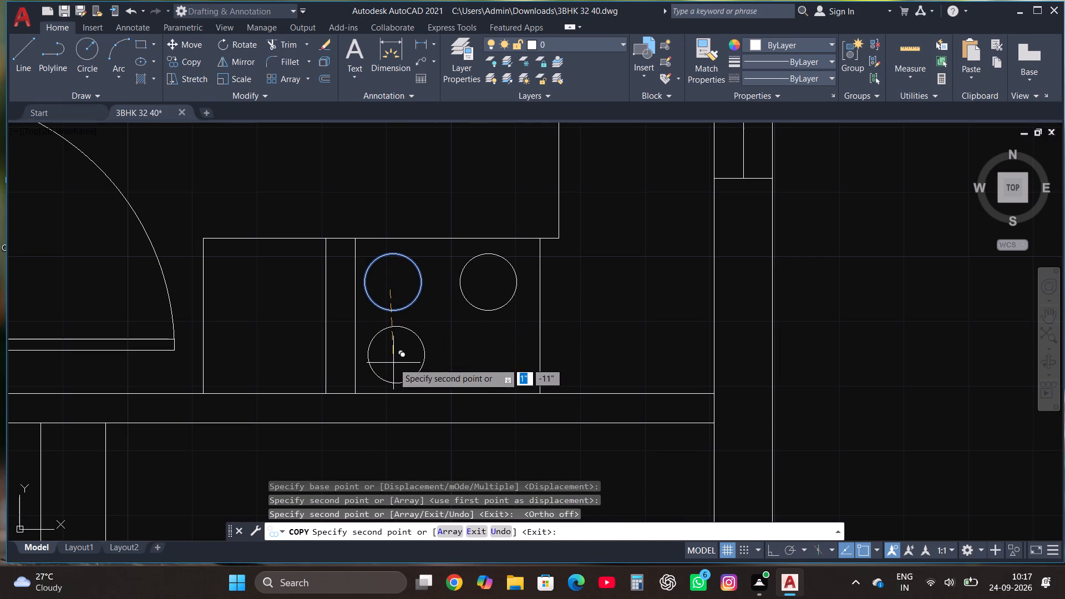
click(486, 362)
key(Escape)
Draw a vertical line from the kitchen counter's inner corner south to the wall, just east of the stove rectangle.
scroll(526, 270, down, 1)
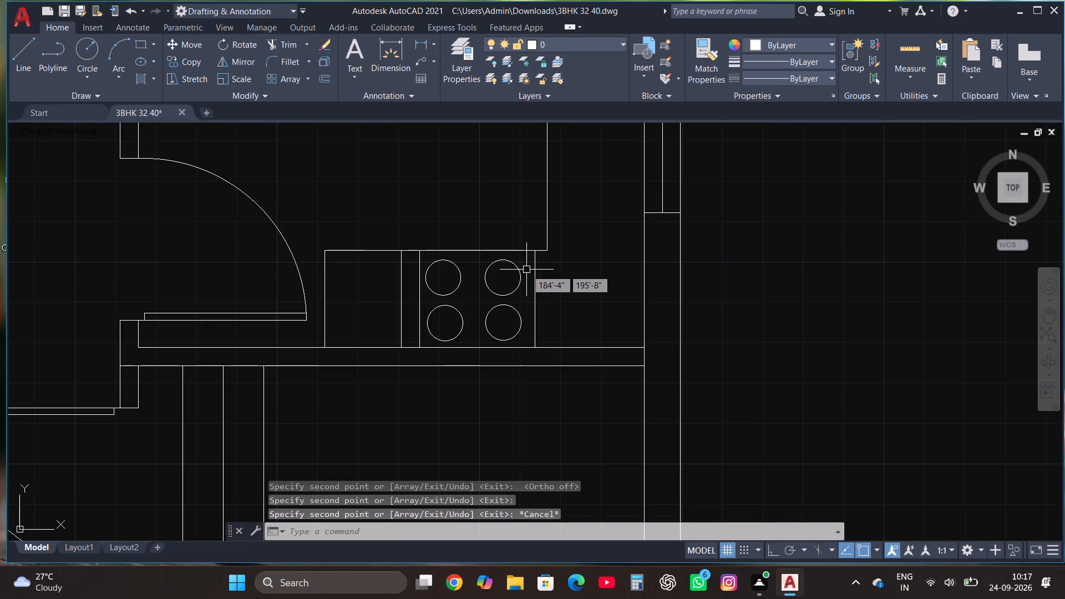
click(21, 55)
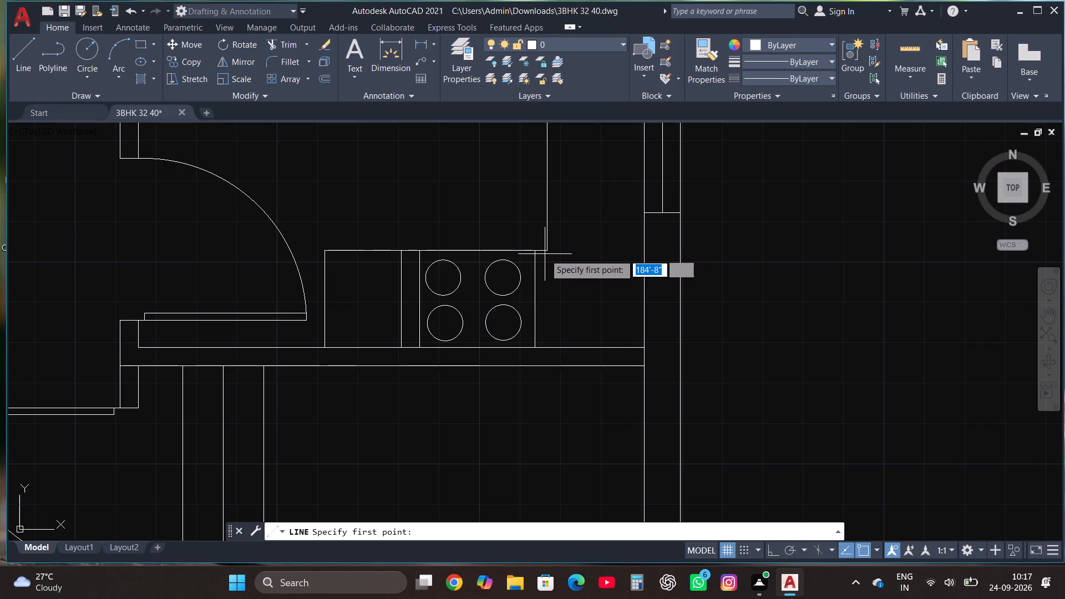
click(547, 250)
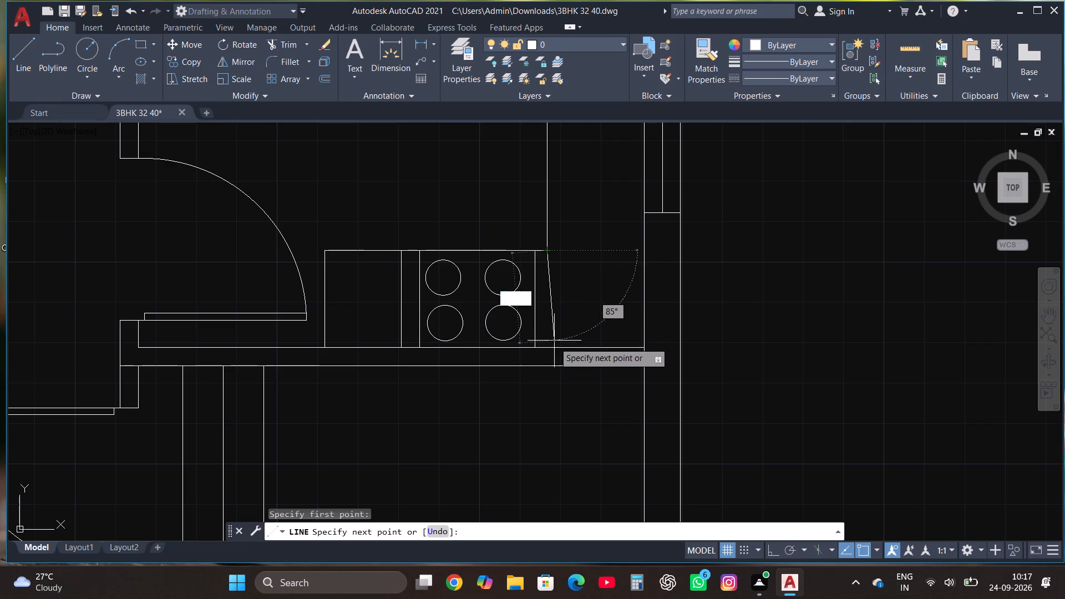
click(546, 356)
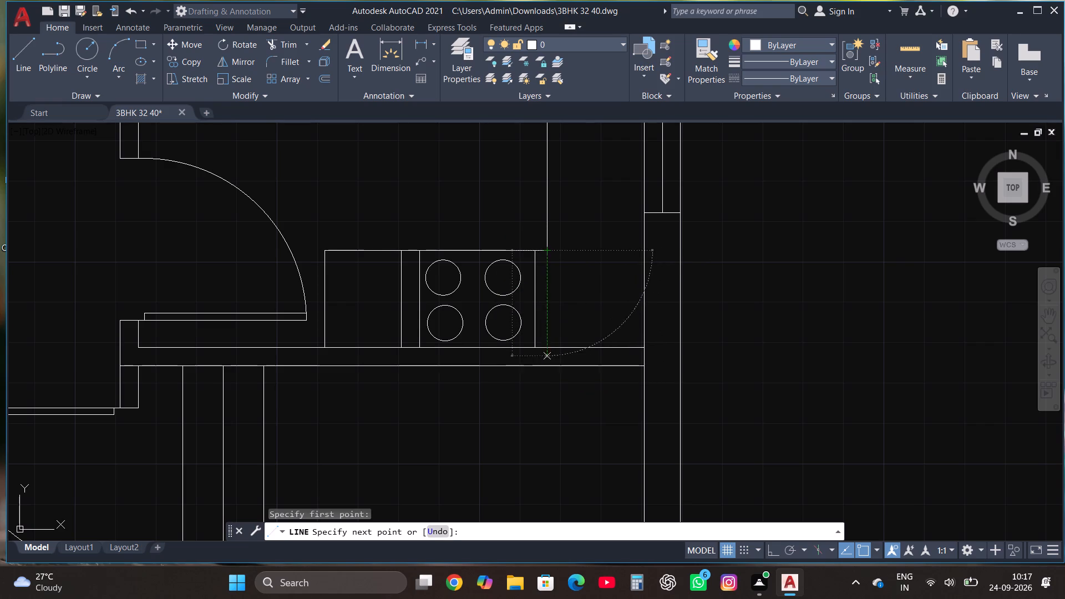
Draw a horizontal line from the kitchen counter's inner corner east past the inner face of the east wall.
key(Escape)
click(24, 47)
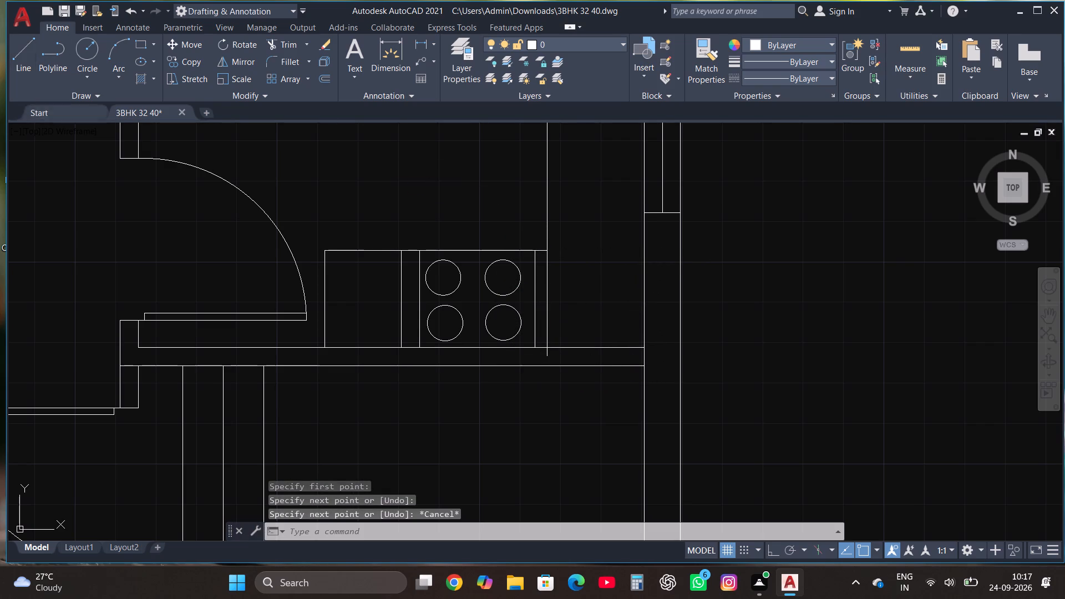
click(547, 251)
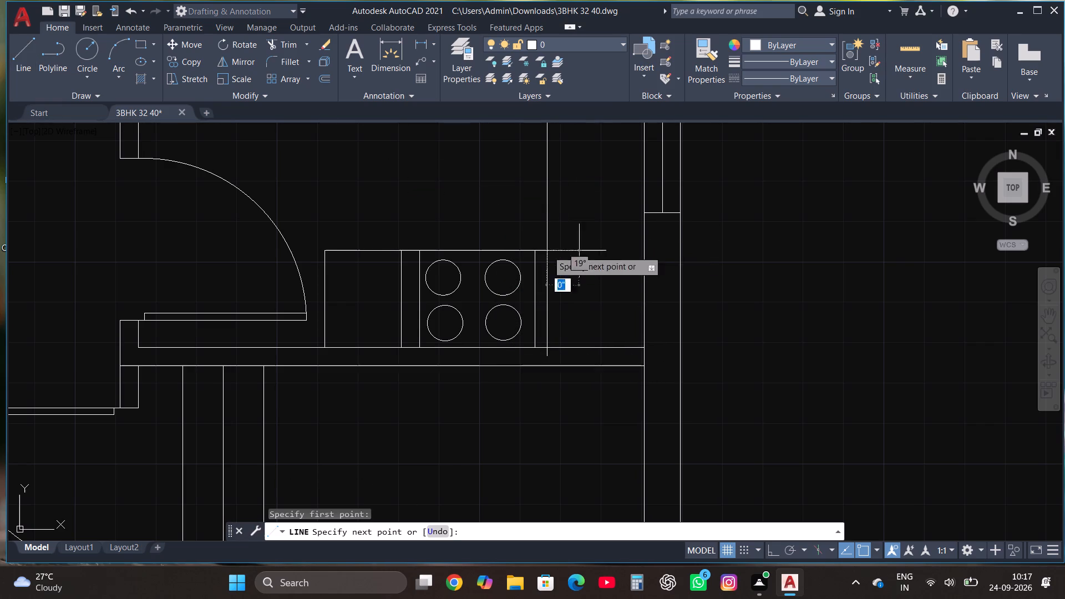
key(F8)
click(646, 241)
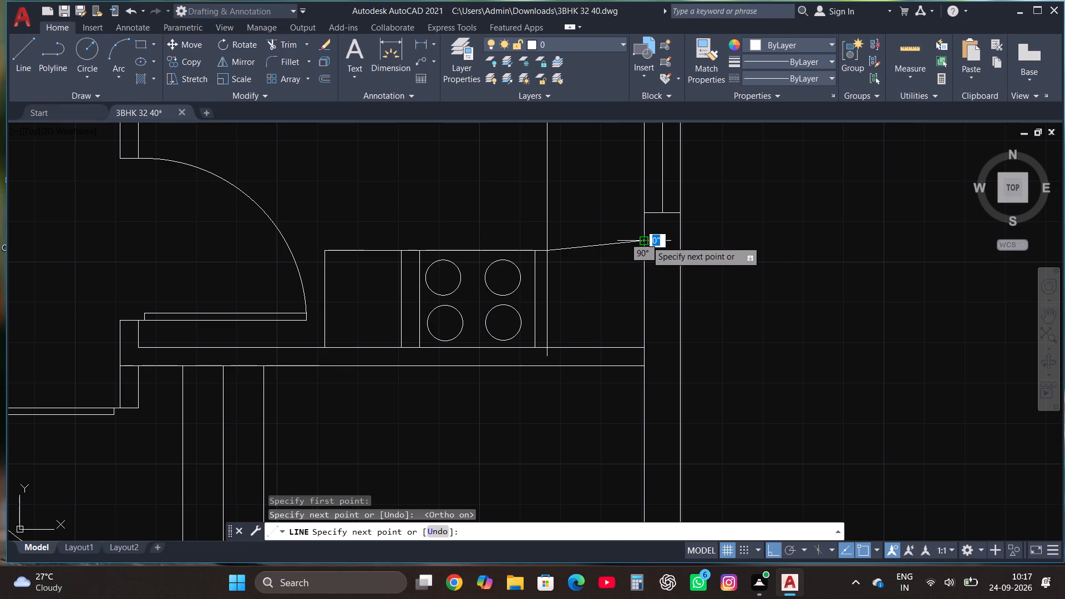
key(ctrl+z)
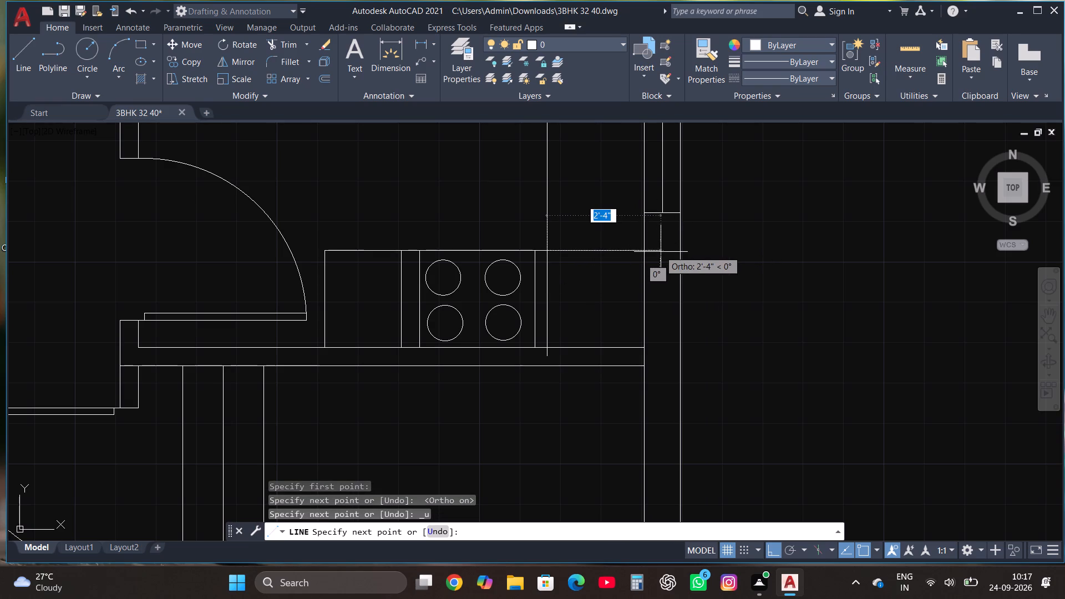
click(660, 252)
Trim the ends of the two counter corner lines that overrun the inner faces of the south and east walls.
click(270, 44)
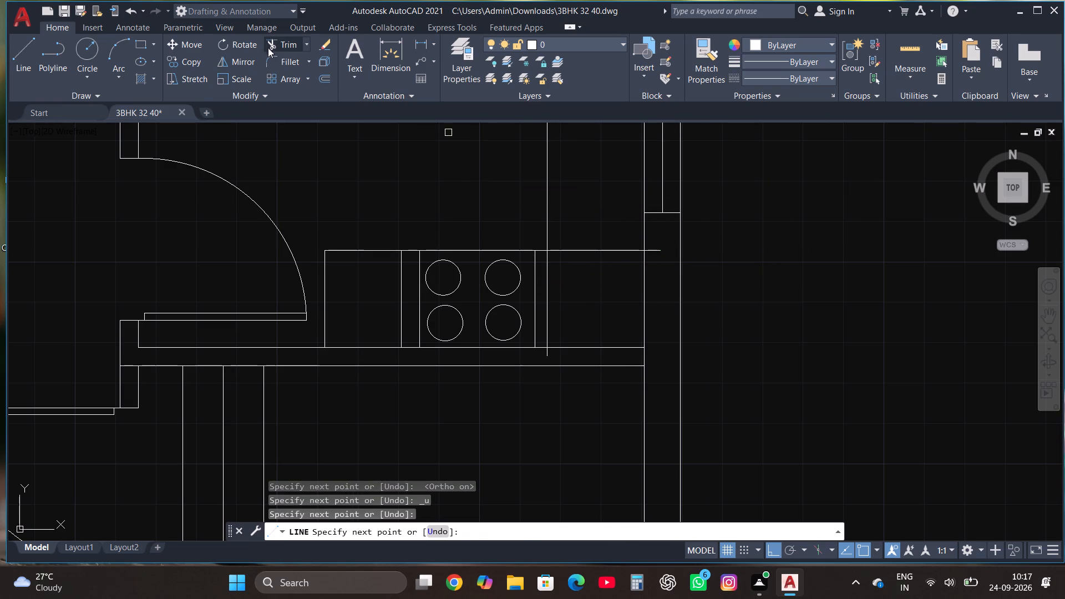
click(550, 353)
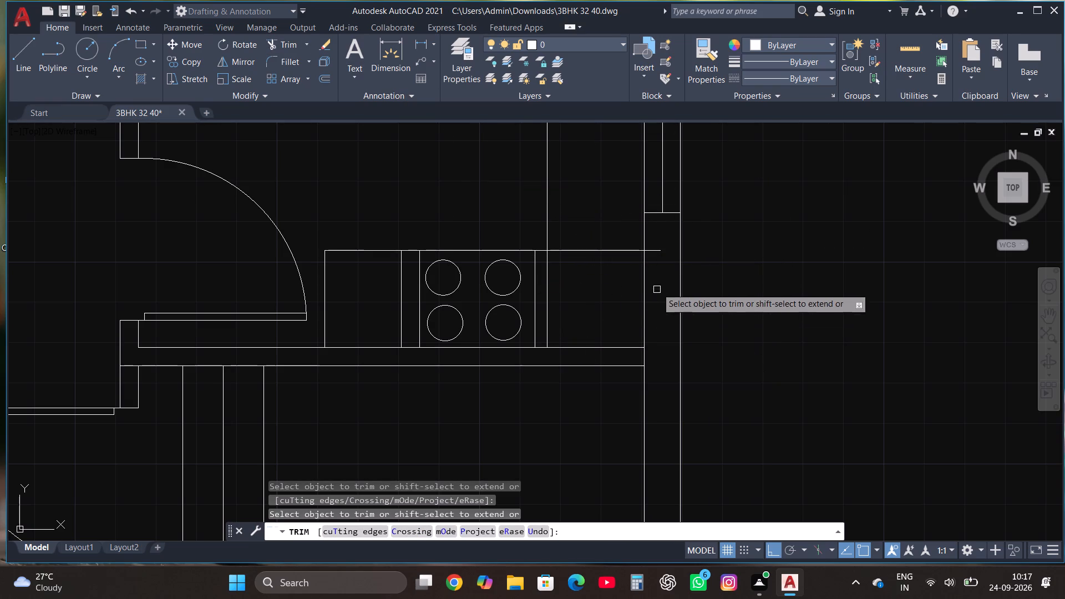
click(655, 248)
key(Escape)
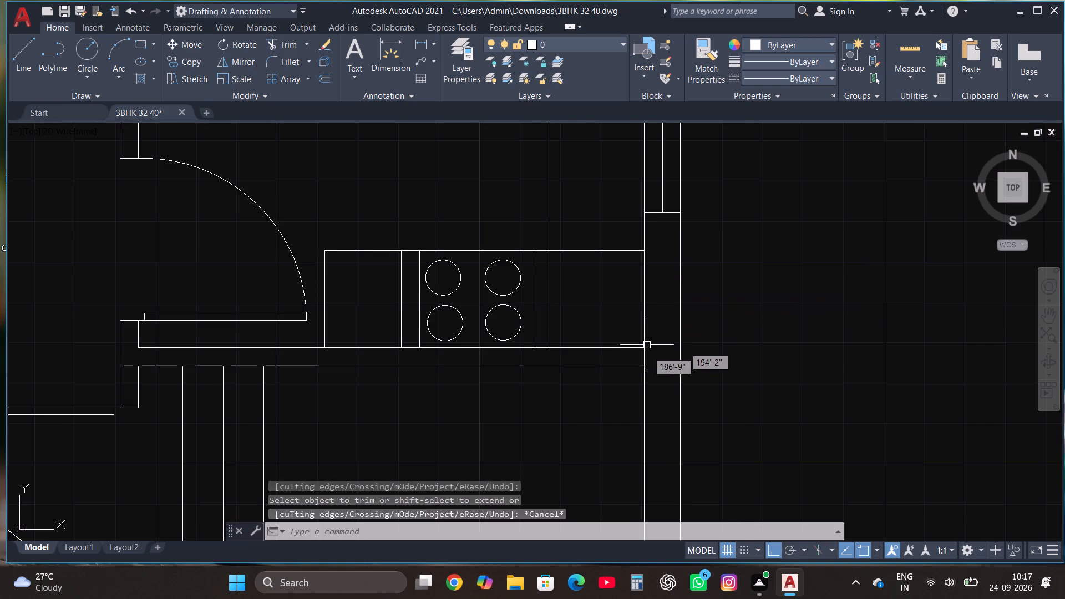
Draw a sink rectangle about 3'-1" long on the east counter, just north of the counter corner.
scroll(647, 355, down, 1)
scroll(662, 244, up, 1)
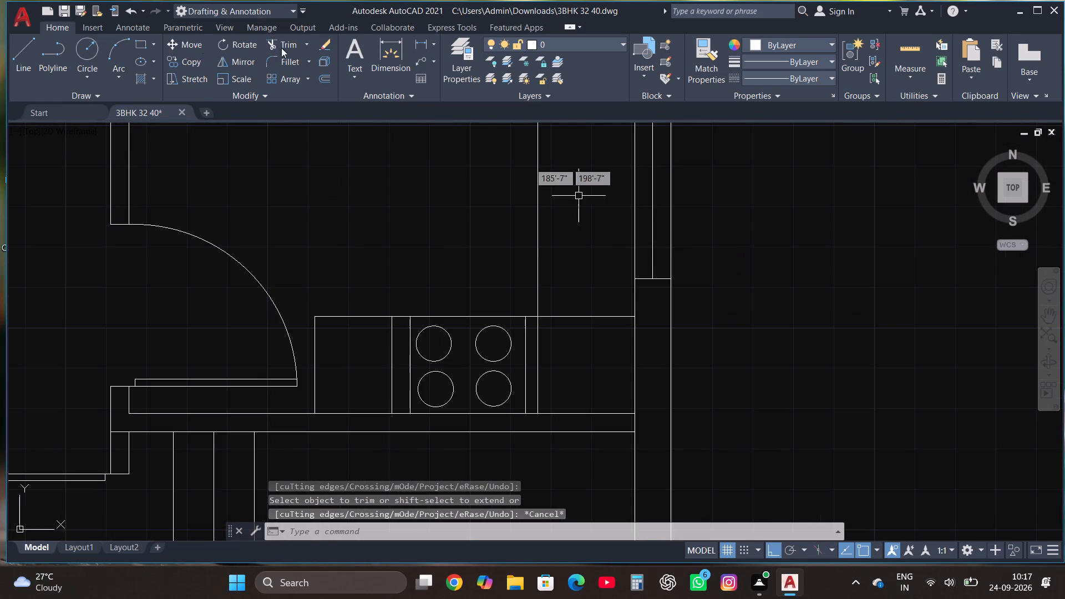
click(141, 42)
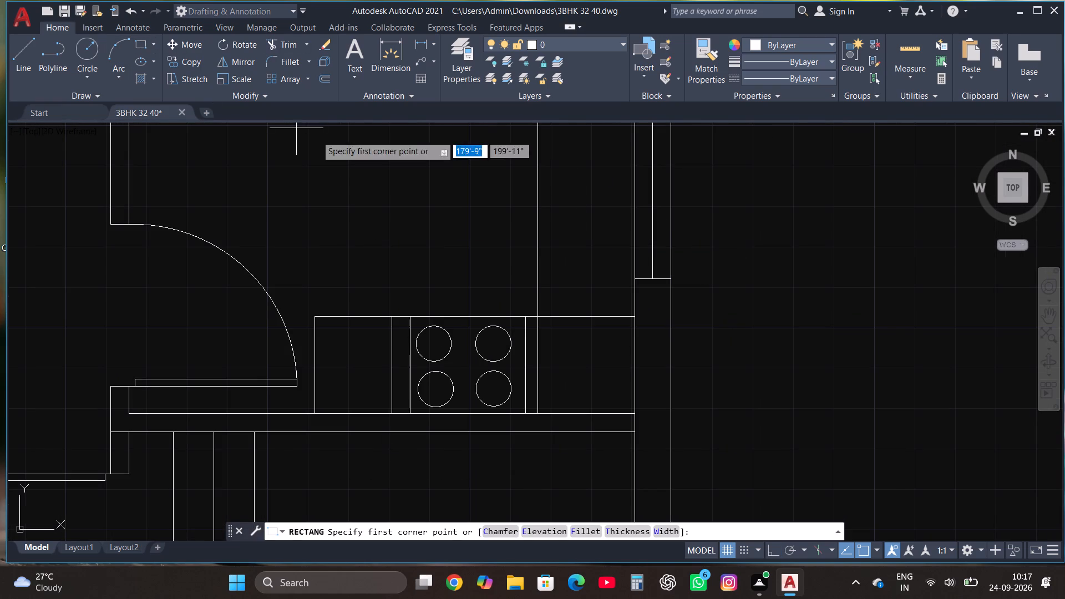
scroll(382, 281, down, 1)
scroll(452, 266, up, 1)
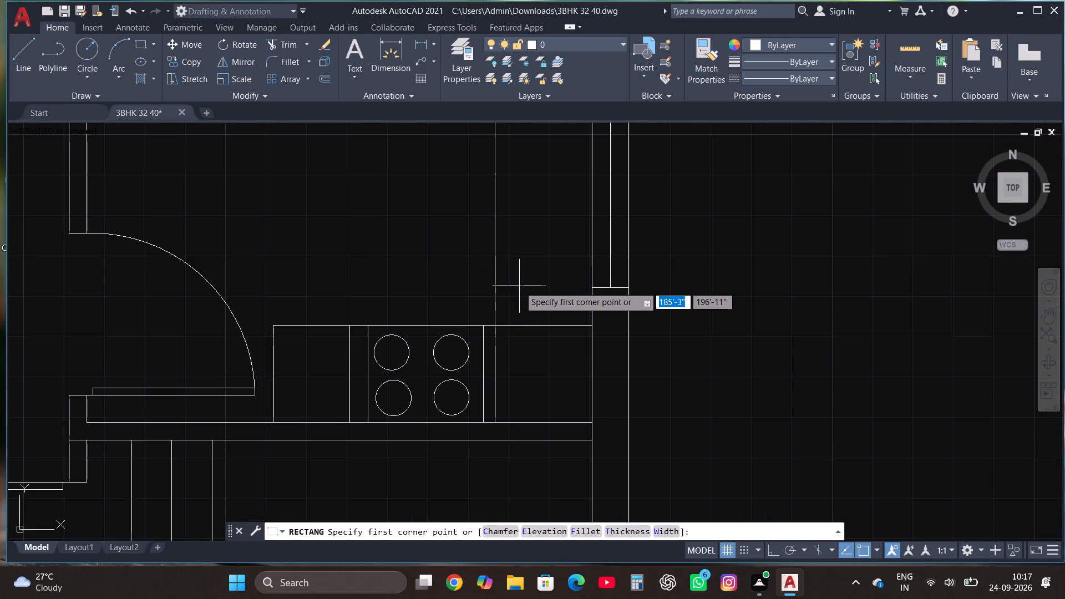
click(500, 291)
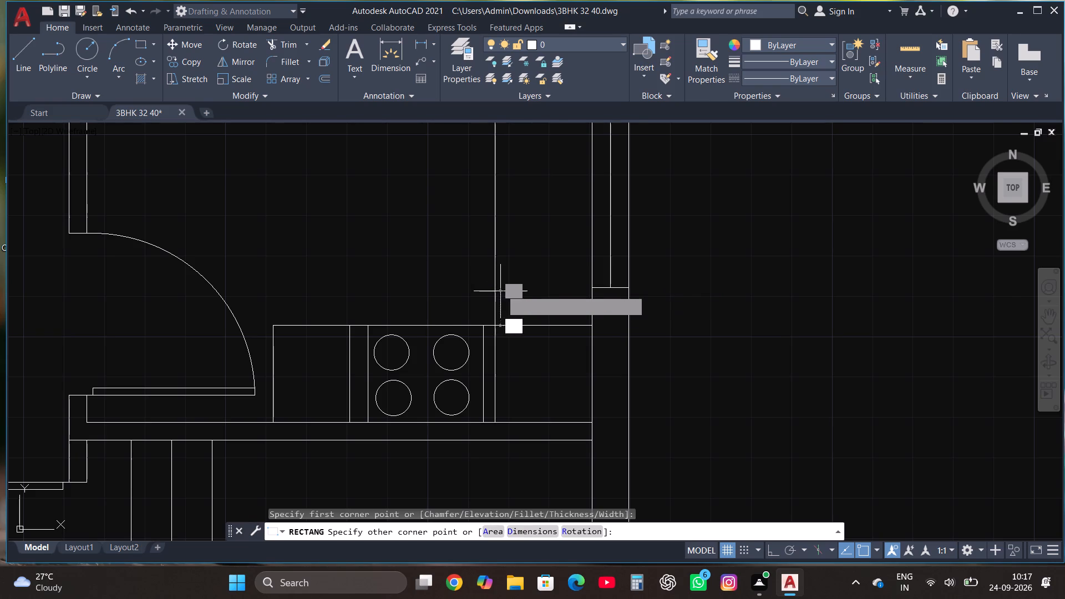
scroll(501, 286, down, 1)
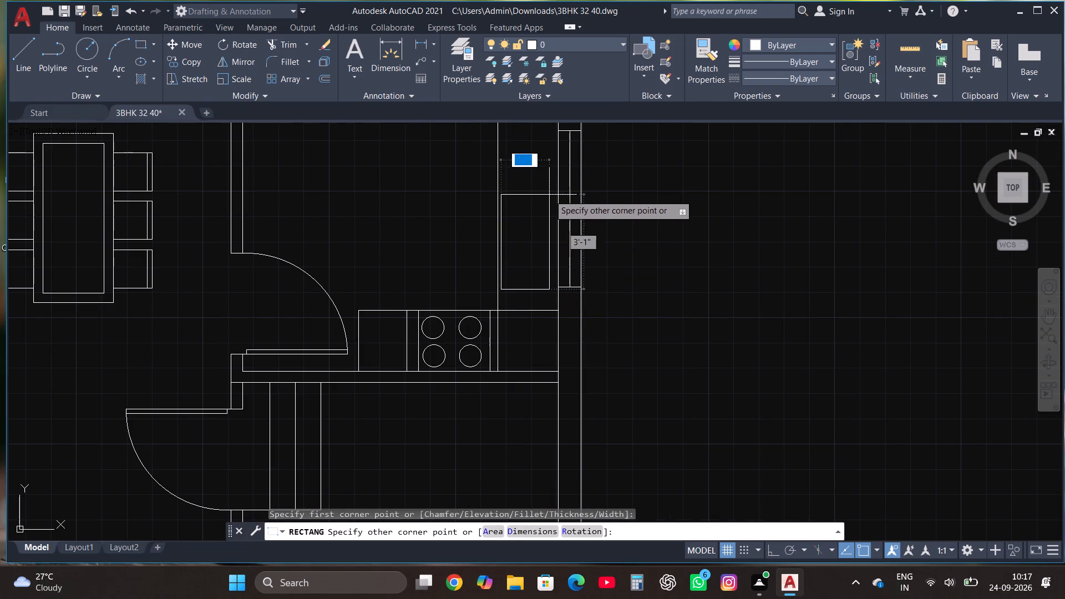
click(552, 196)
Divide the sink rectangle at mid-length with a horizontal line and trim its overhang beyond the west edge.
scroll(577, 260, up, 2)
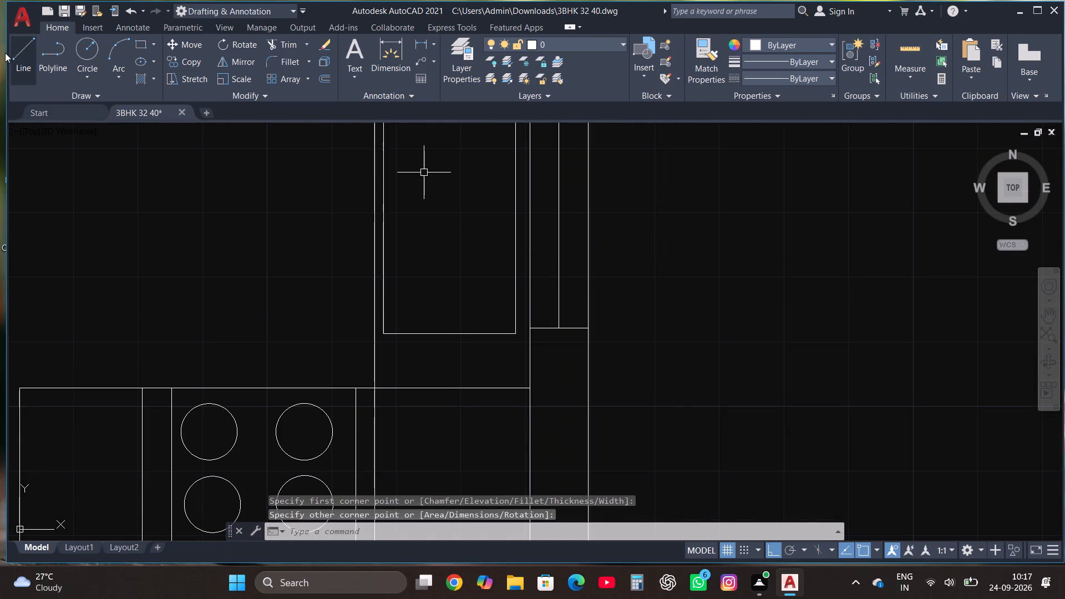
click(18, 53)
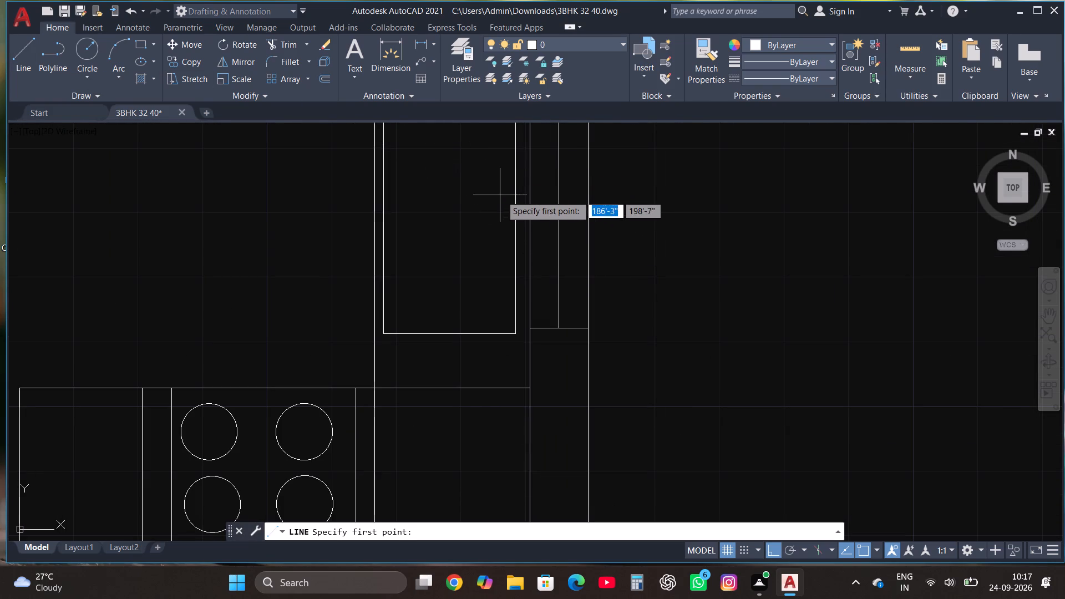
scroll(513, 216, down, 1)
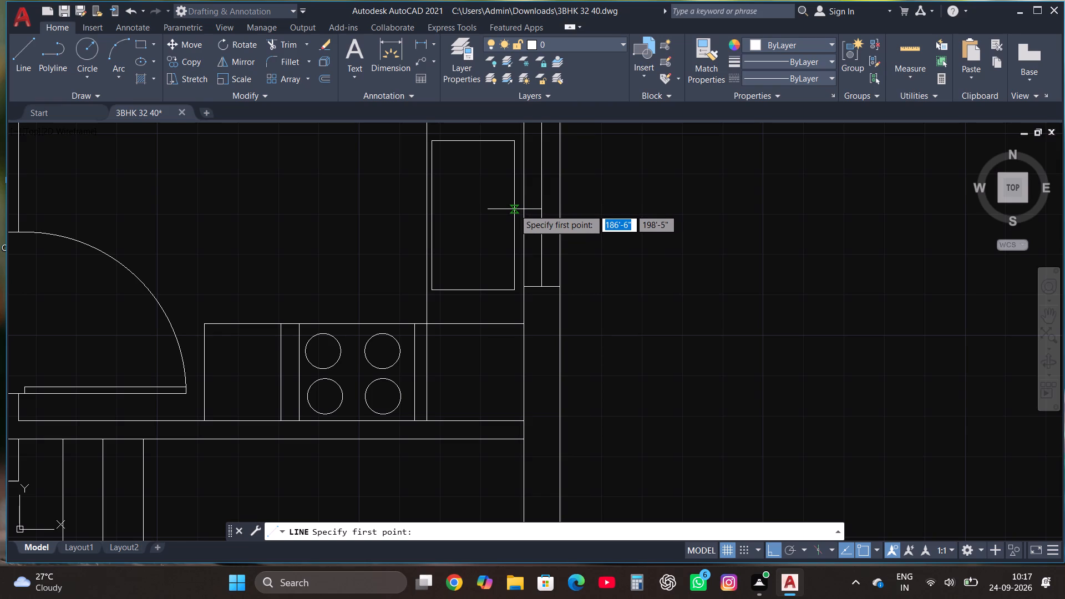
click(514, 216)
click(406, 212)
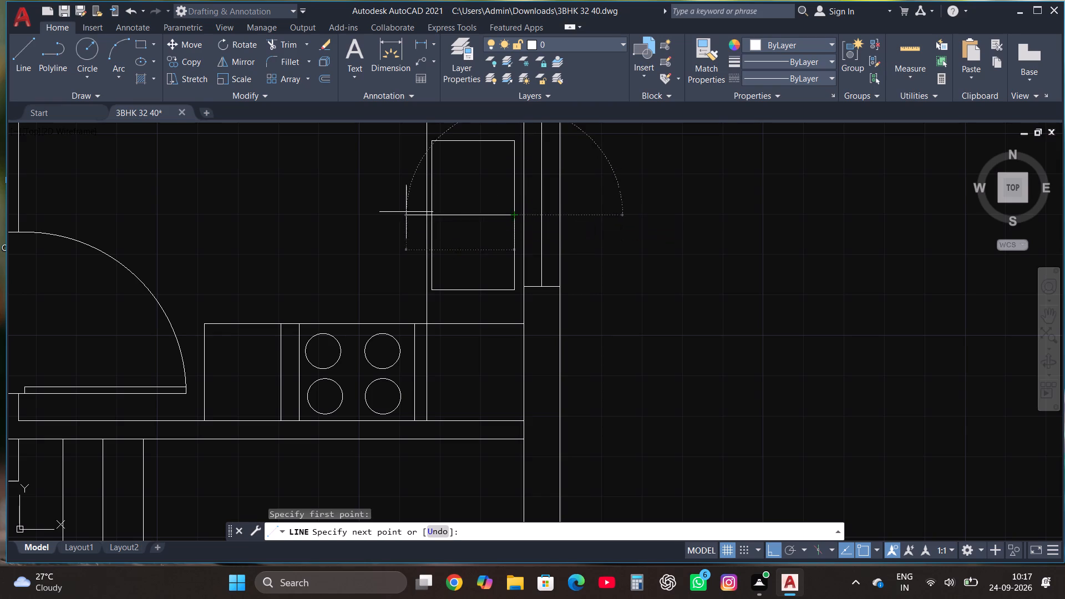
key(Escape)
click(280, 44)
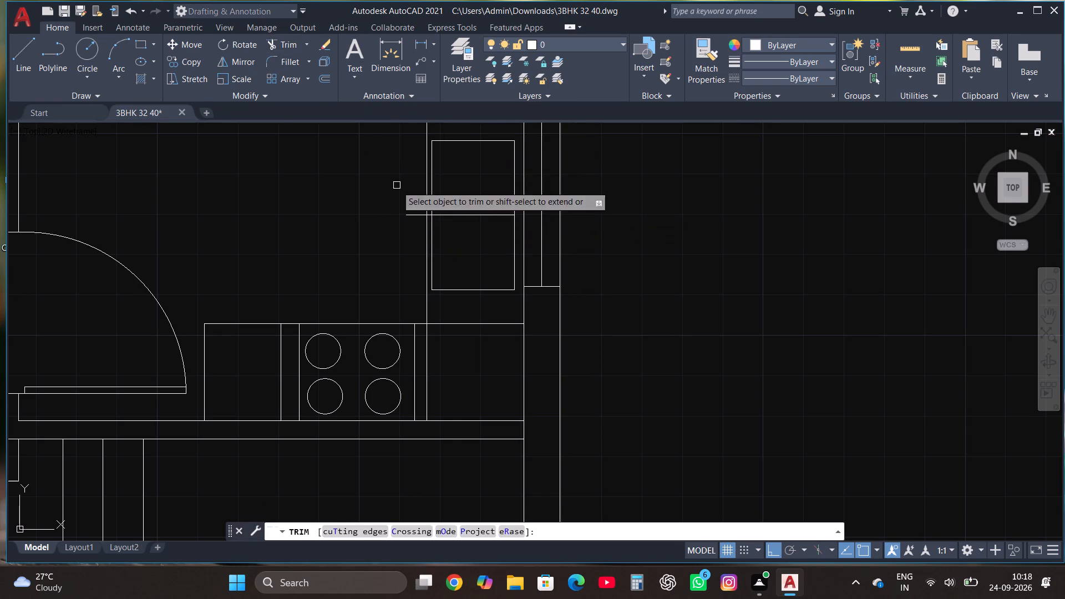
scroll(414, 210, up, 2)
click(411, 205)
click(411, 275)
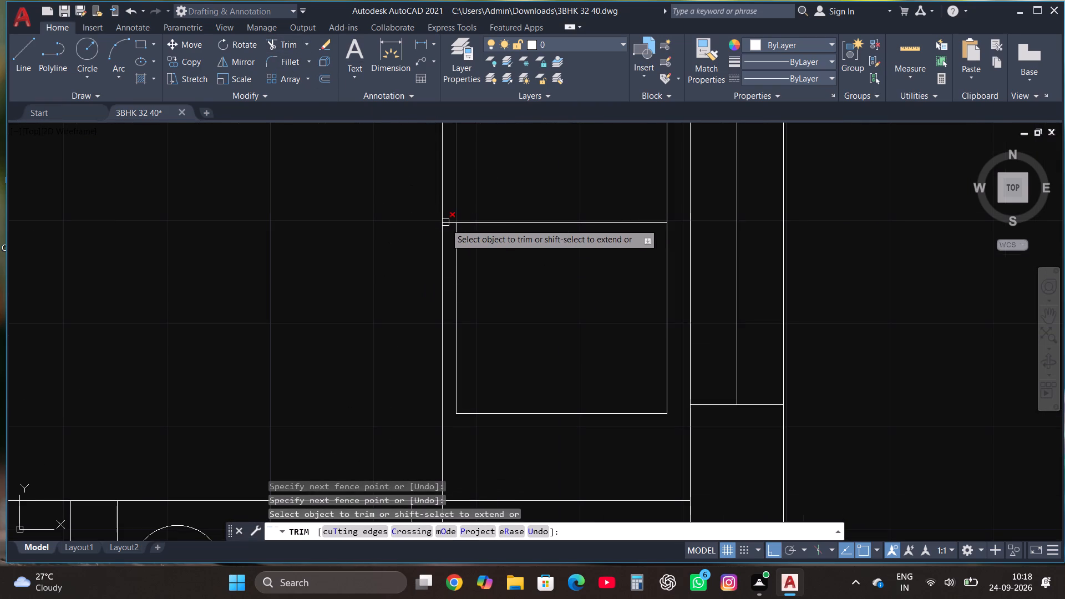
click(445, 224)
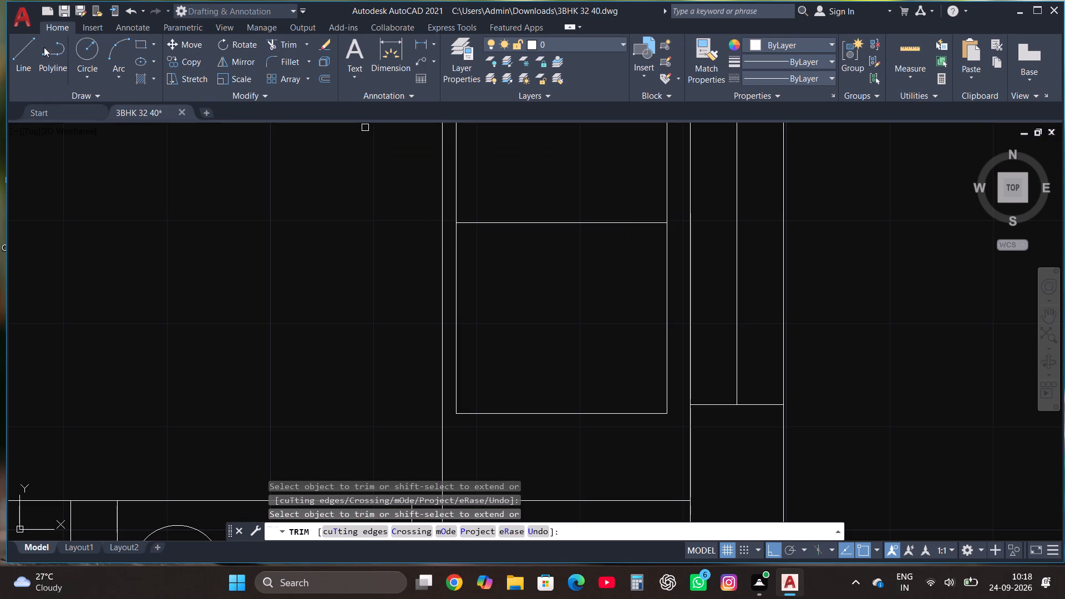
Draw a vertical drainboard line about 1' long near the west edge of the sink's northern half.
click(28, 47)
scroll(428, 282, down, 1)
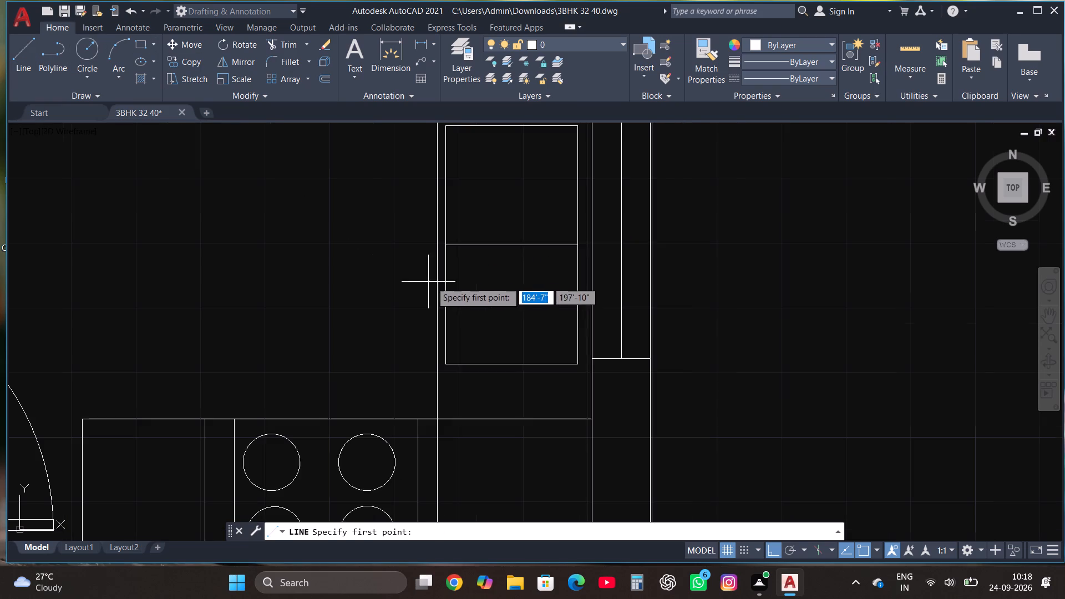
click(460, 225)
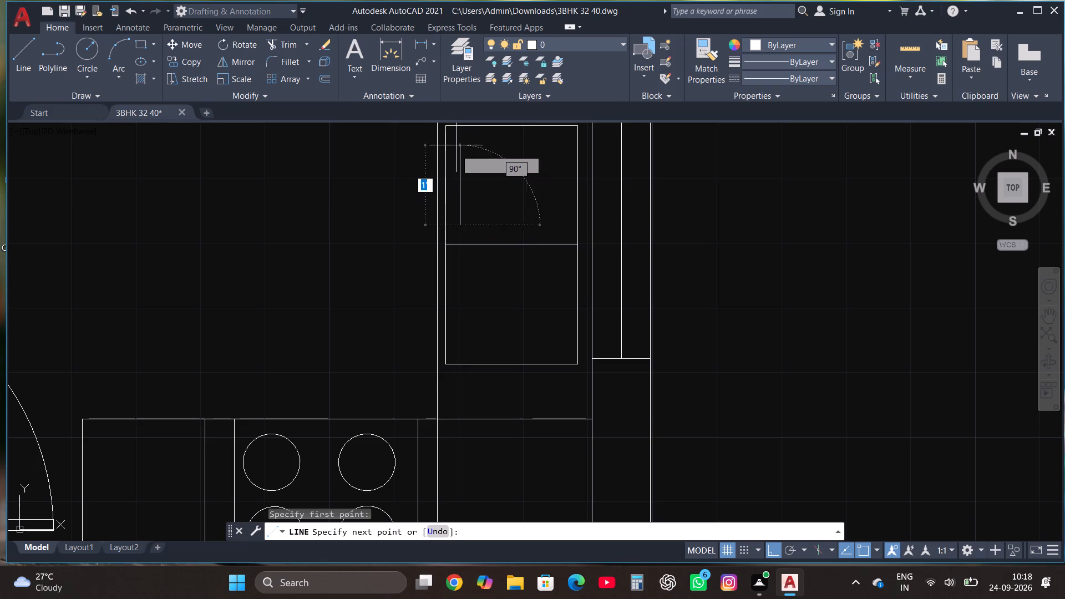
click(456, 141)
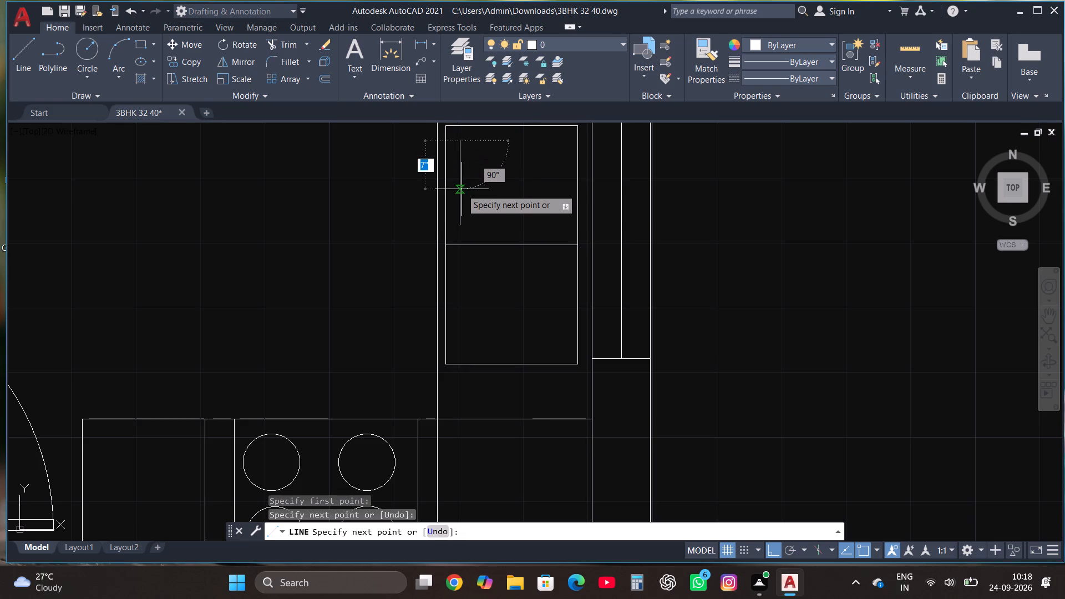
key(Escape)
Copy the drainboard line east five times at about 3" spacing across the sink's northern half.
click(461, 189)
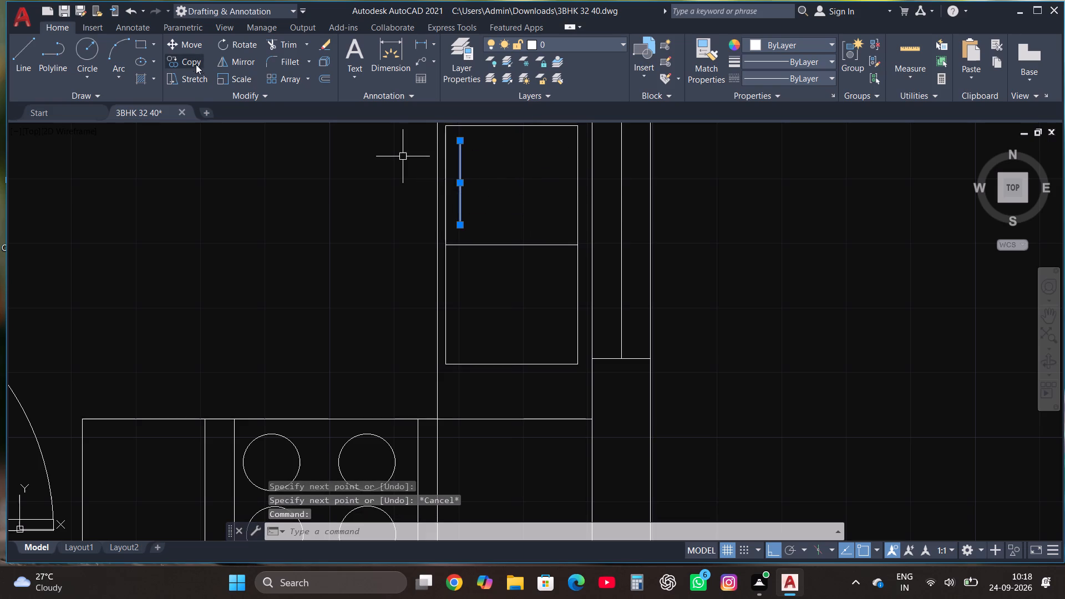
click(184, 59)
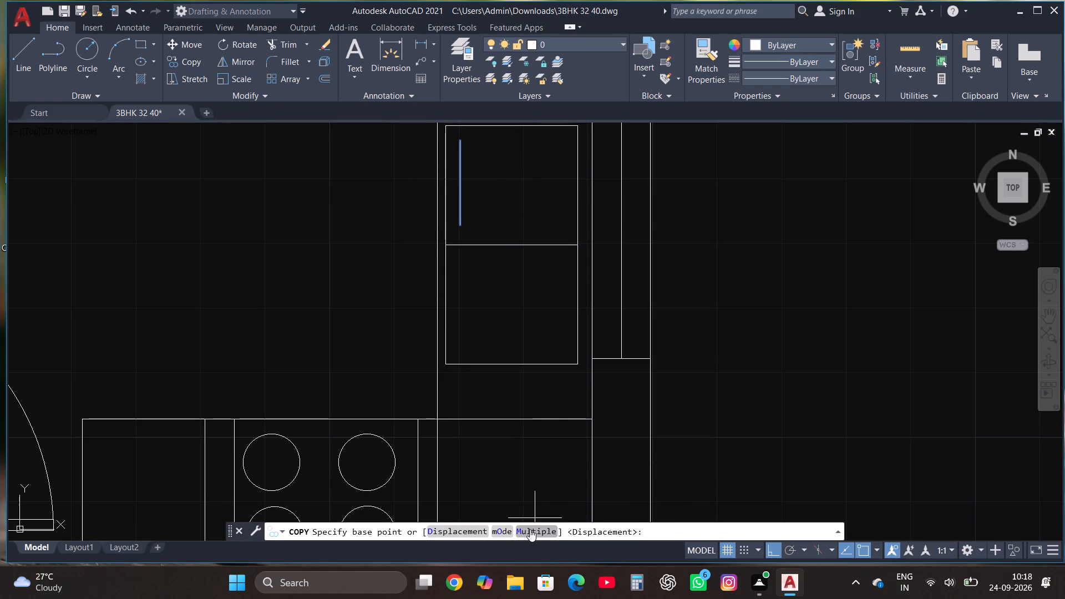
click(530, 529)
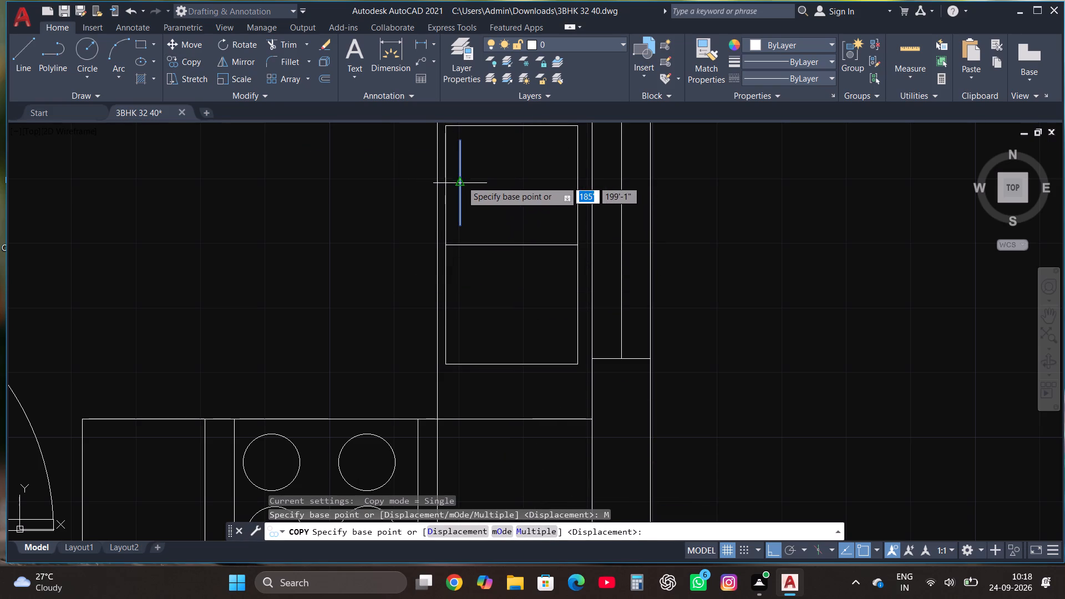
click(461, 181)
click(478, 185)
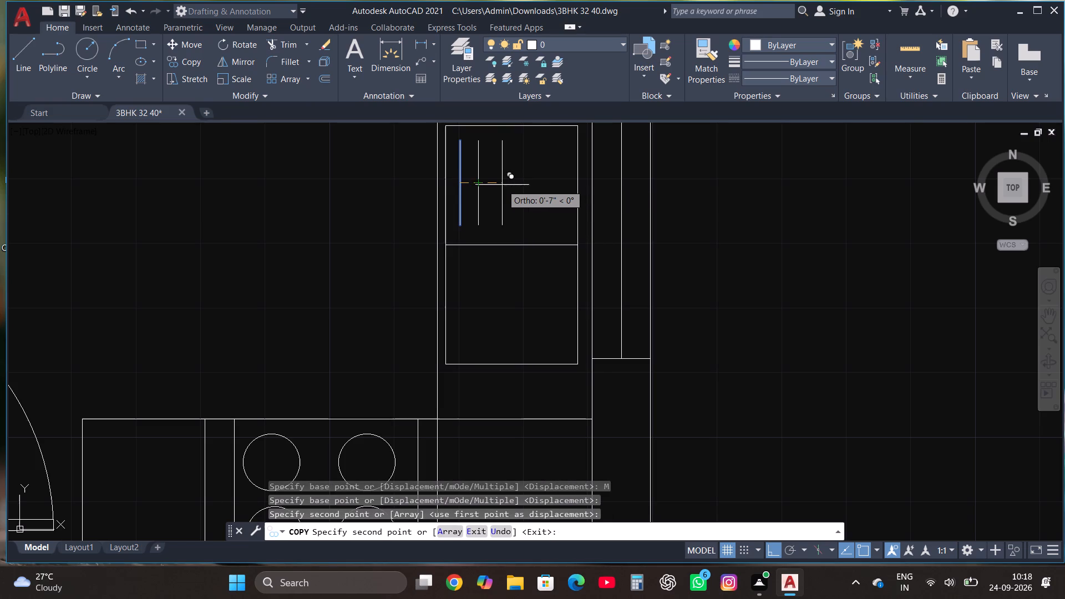
click(498, 185)
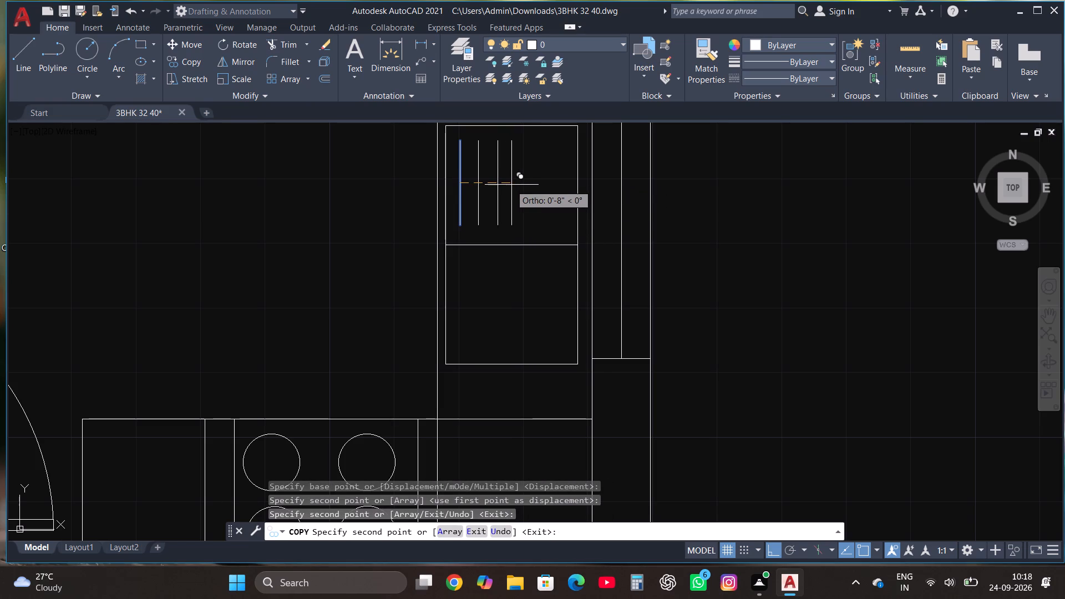
click(519, 185)
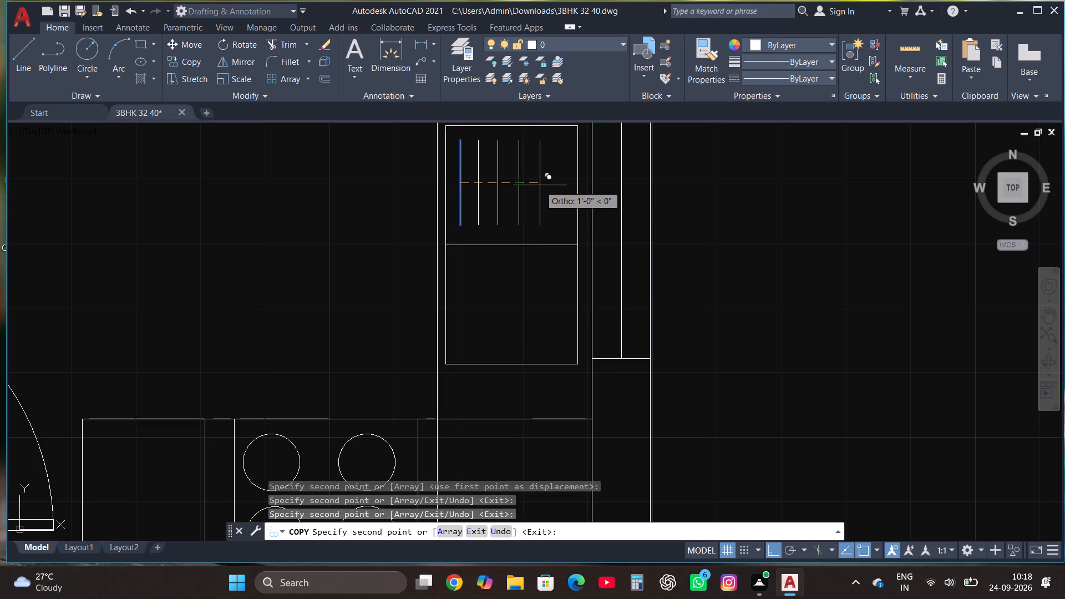
click(540, 185)
click(560, 189)
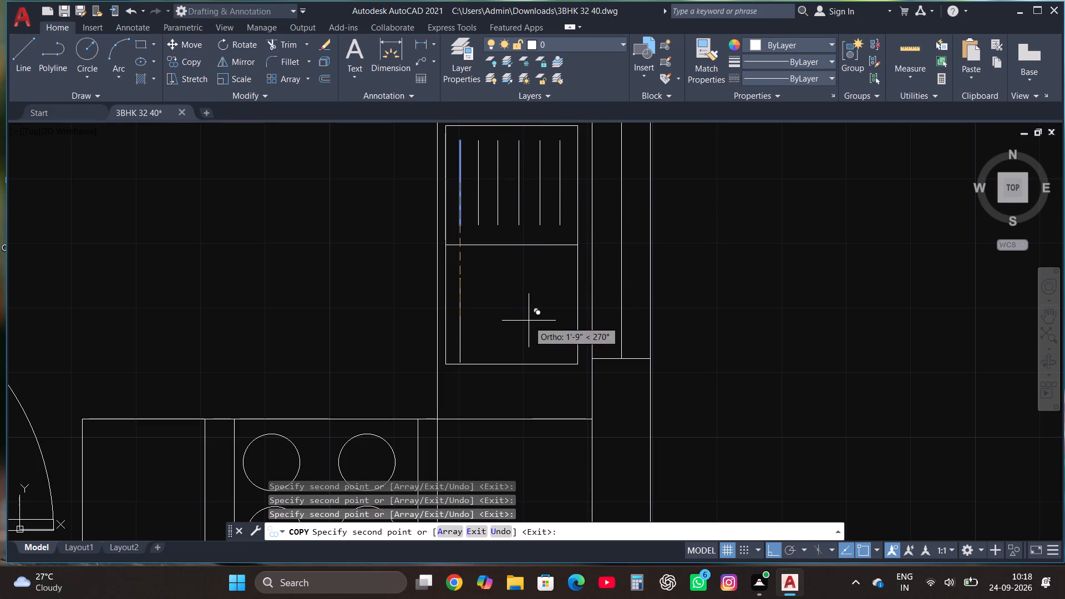
key(Escape)
Draw a small drain circle in the middle of the sink's southern half.
click(91, 43)
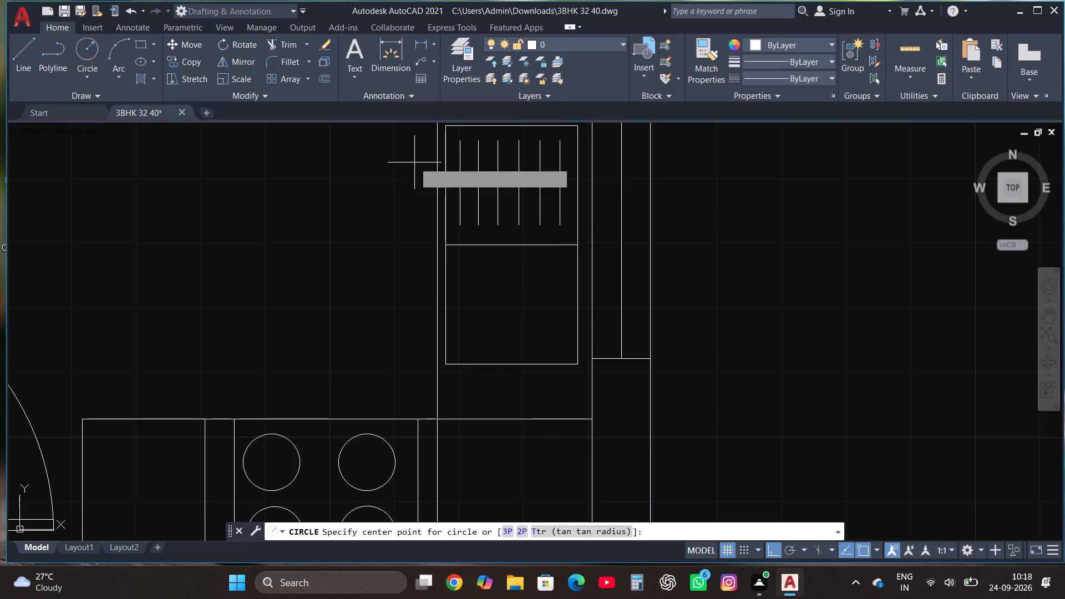
click(510, 306)
click(522, 316)
key(Escape)
Insert the Vehicles - Imperial block from the architectural tool palette in the empty space east of the floor plan.
scroll(736, 176, down, 1)
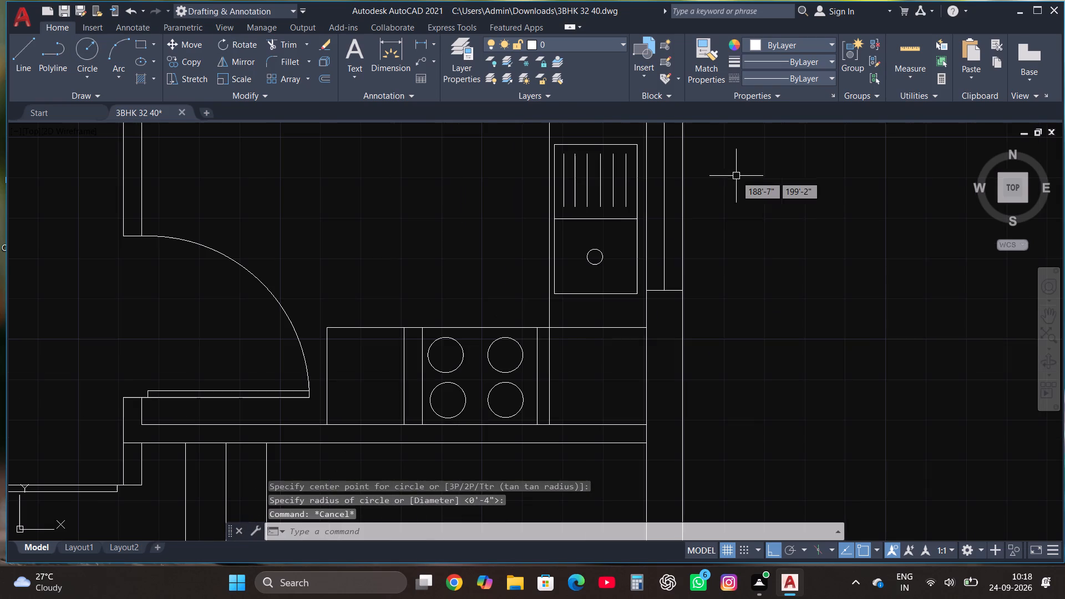
scroll(592, 329, down, 2)
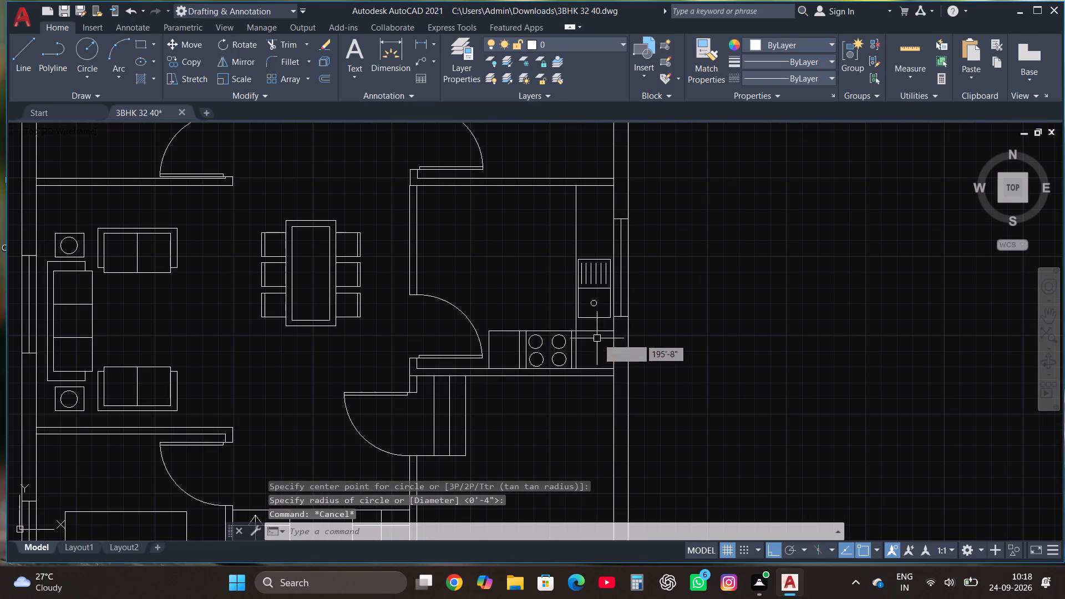
scroll(606, 334, down, 1)
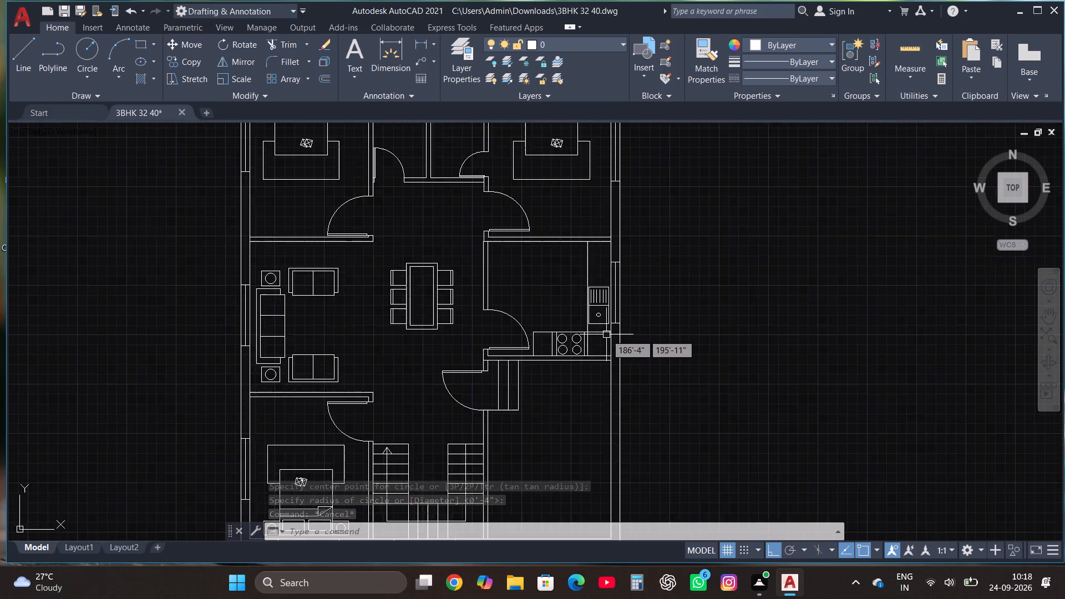
scroll(606, 334, down, 1)
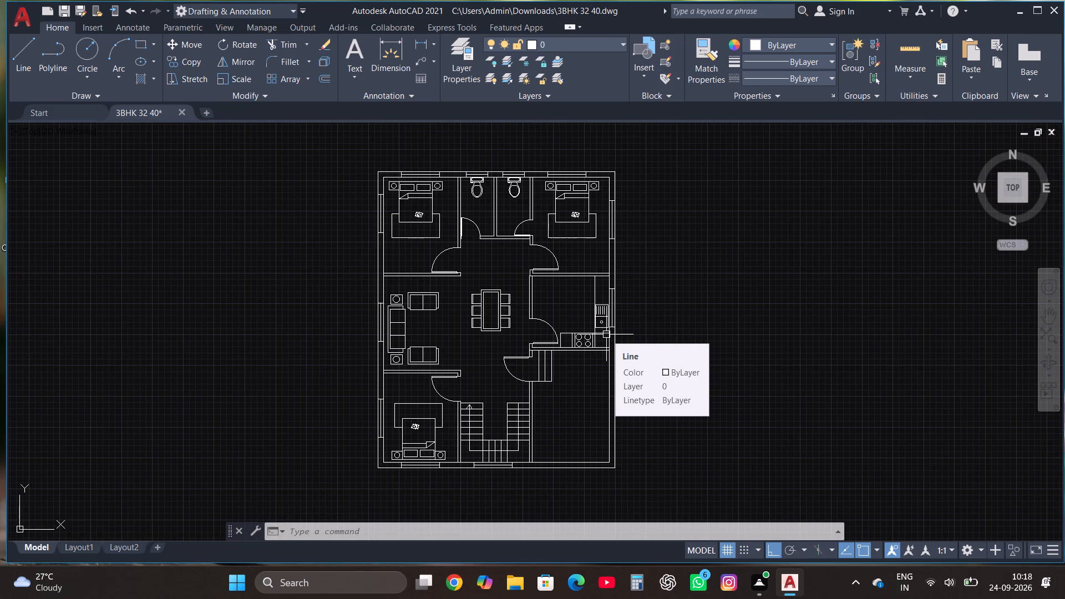
text(TOOL)
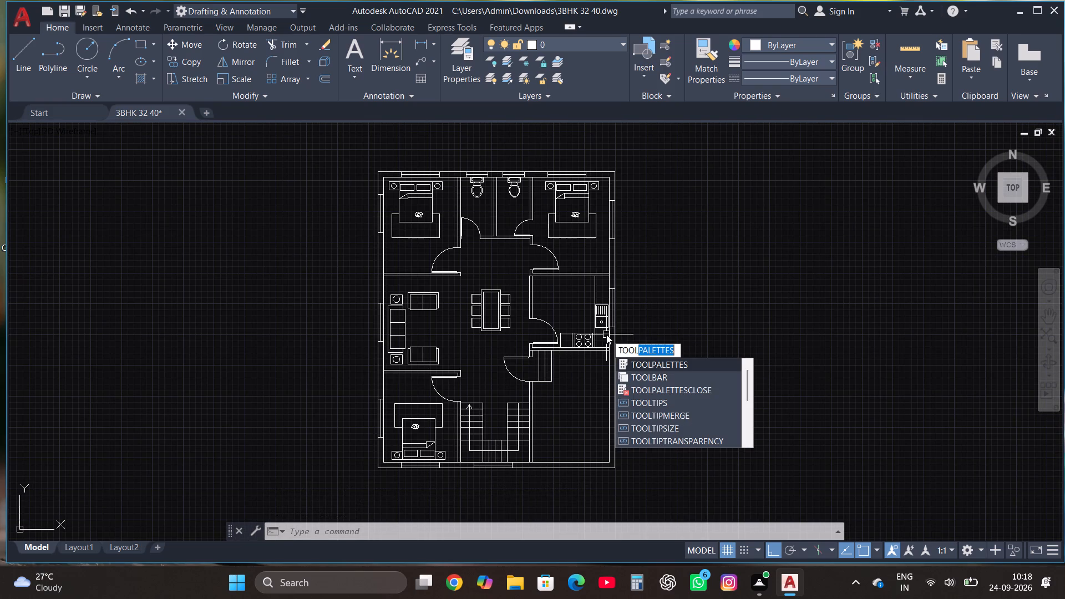
click(655, 367)
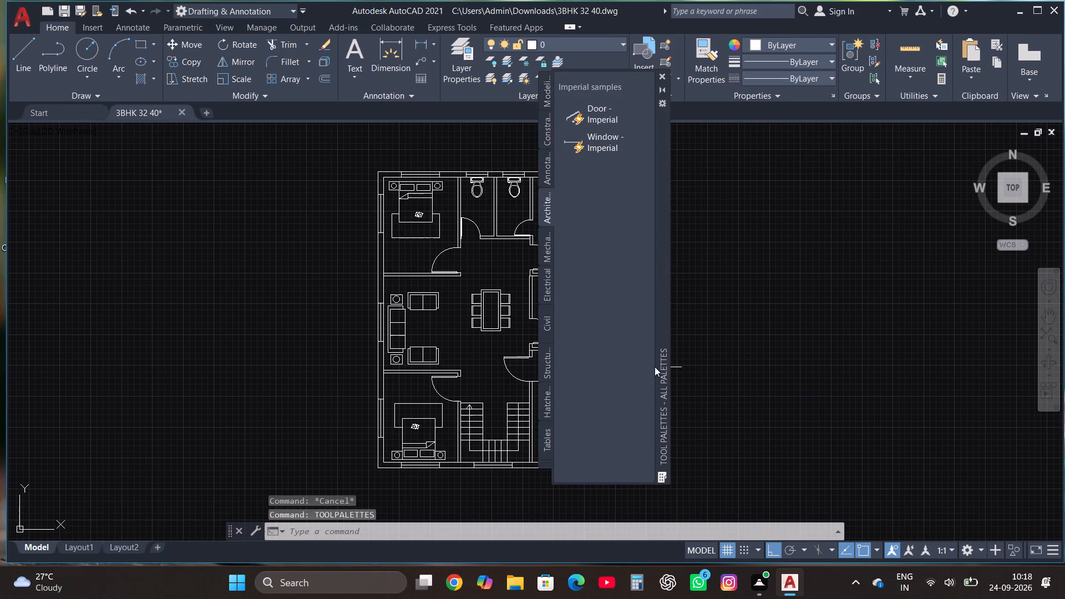
click(615, 303)
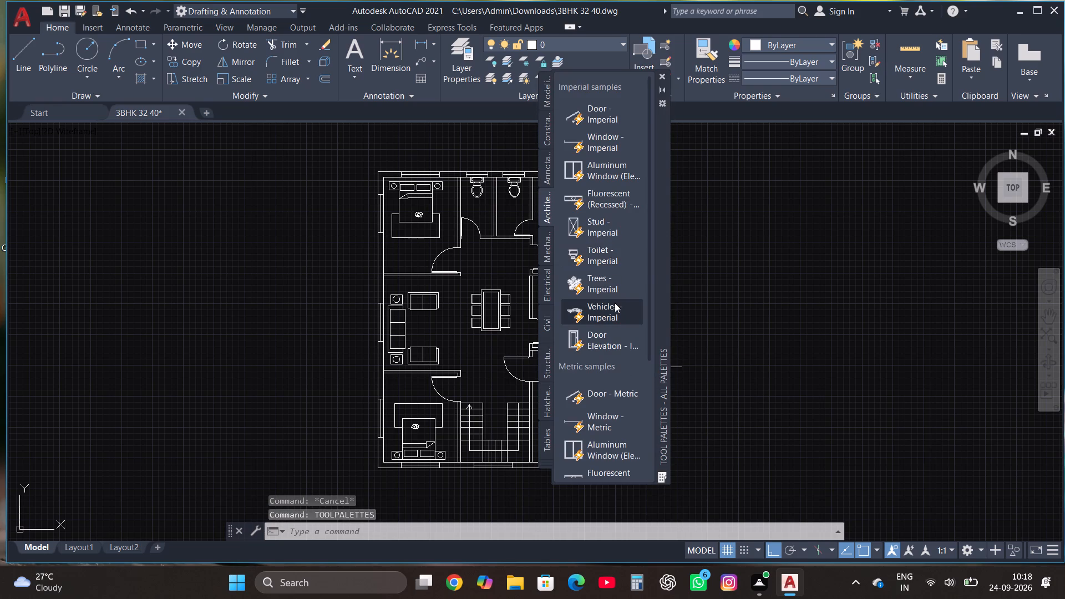
click(723, 346)
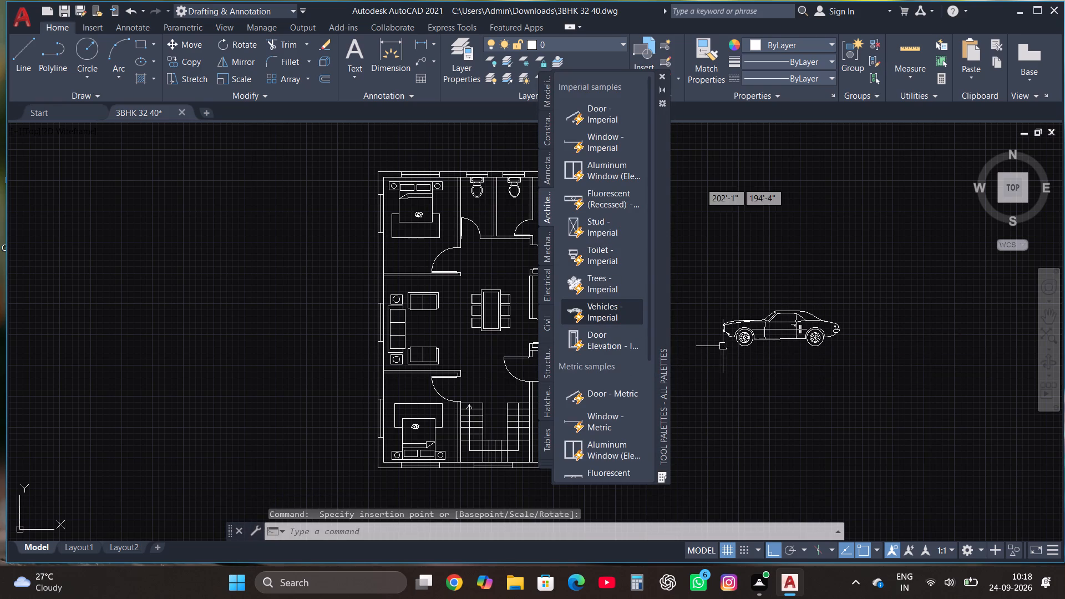
click(660, 76)
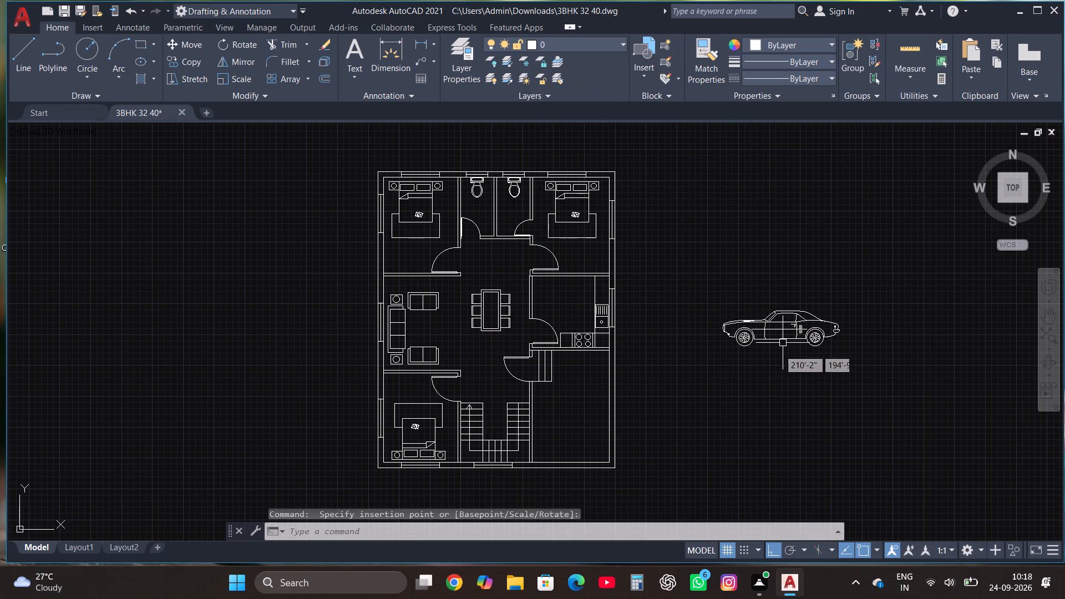
Switch the inserted vehicle block to its Sports Car (Top) view.
click(765, 326)
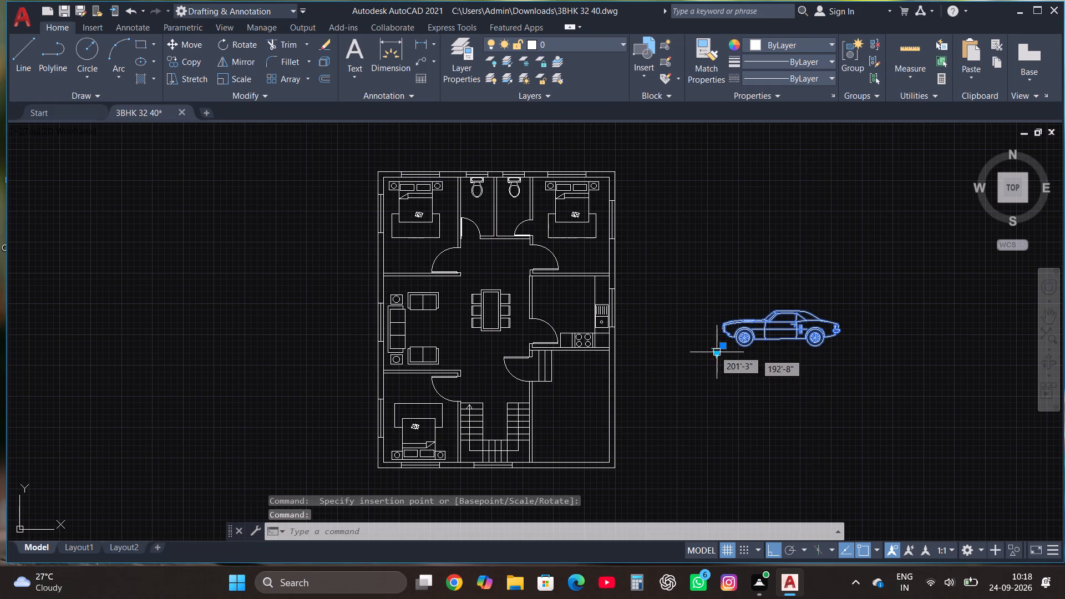
click(714, 354)
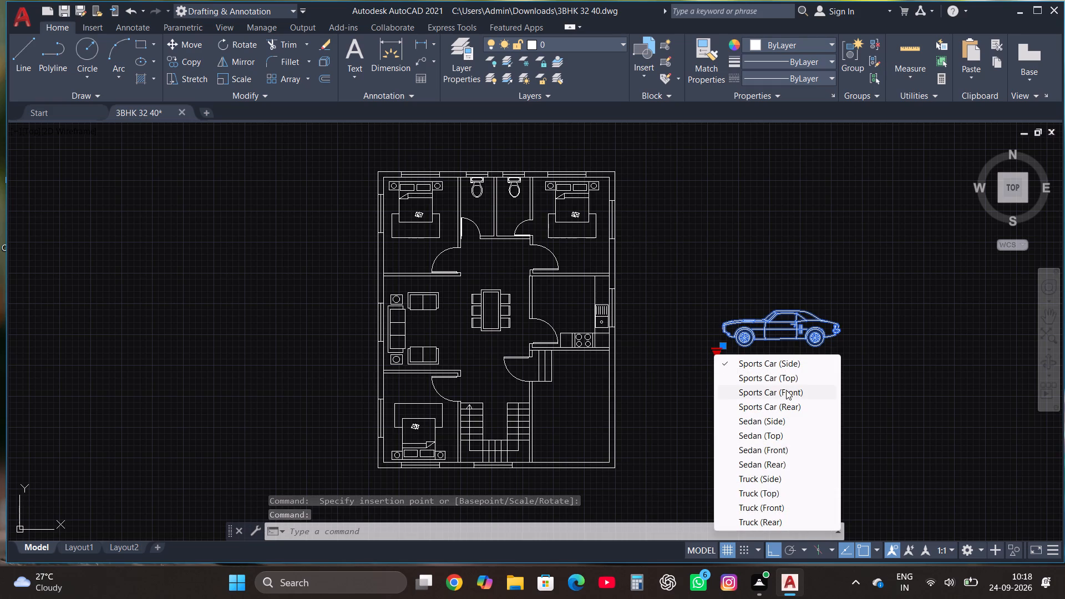
click(785, 379)
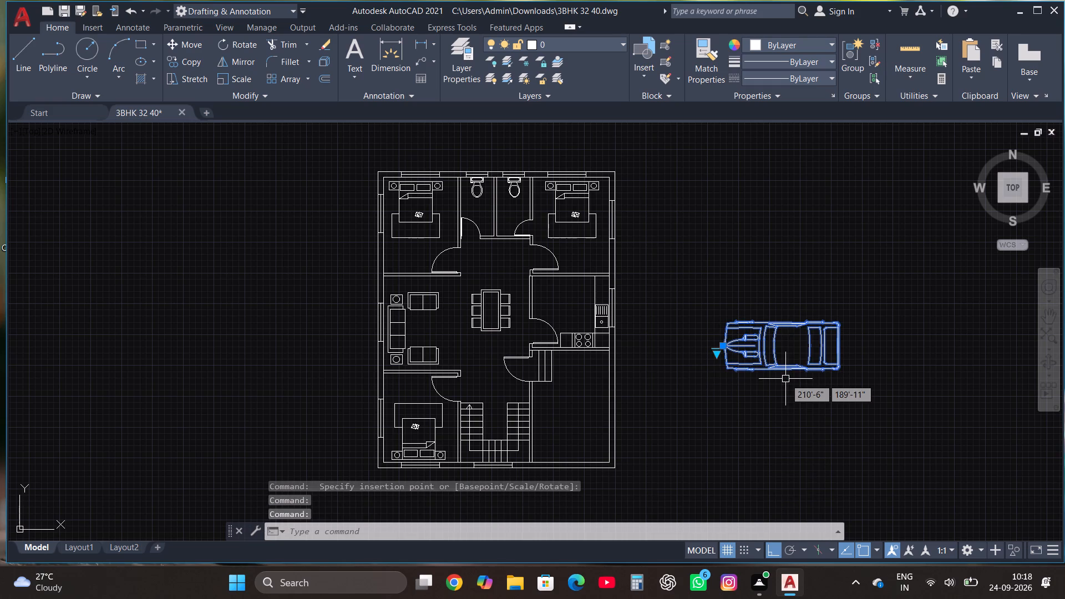
Rotate the car a quarter turn about its middle so that its front faces north.
click(241, 42)
click(789, 349)
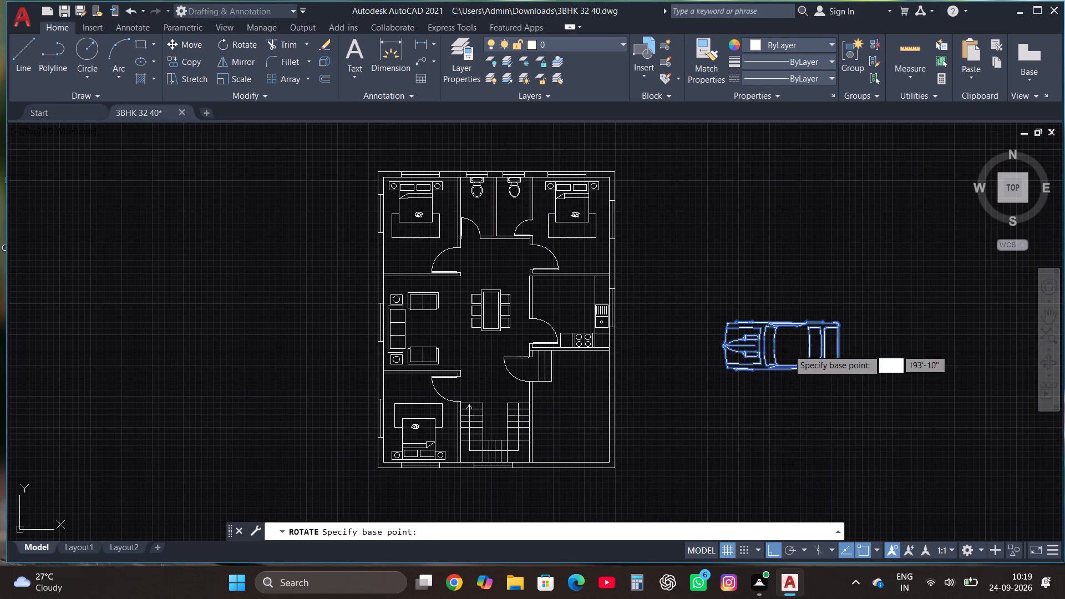
click(750, 454)
Scale the car down in two passes to about 70% of its inserted size, using base points near its rear.
click(861, 429)
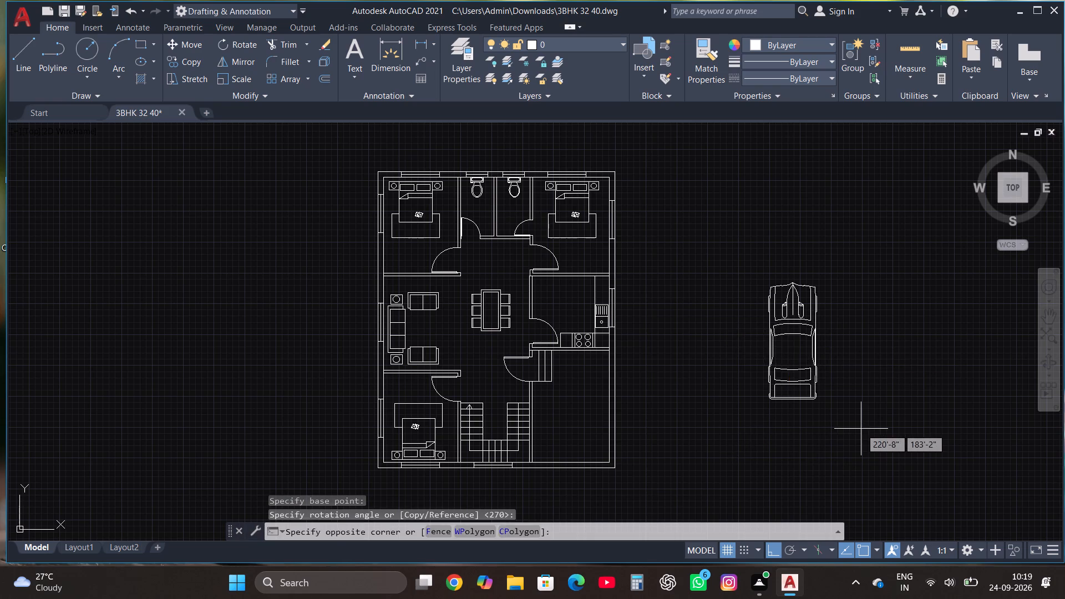
click(735, 241)
click(240, 82)
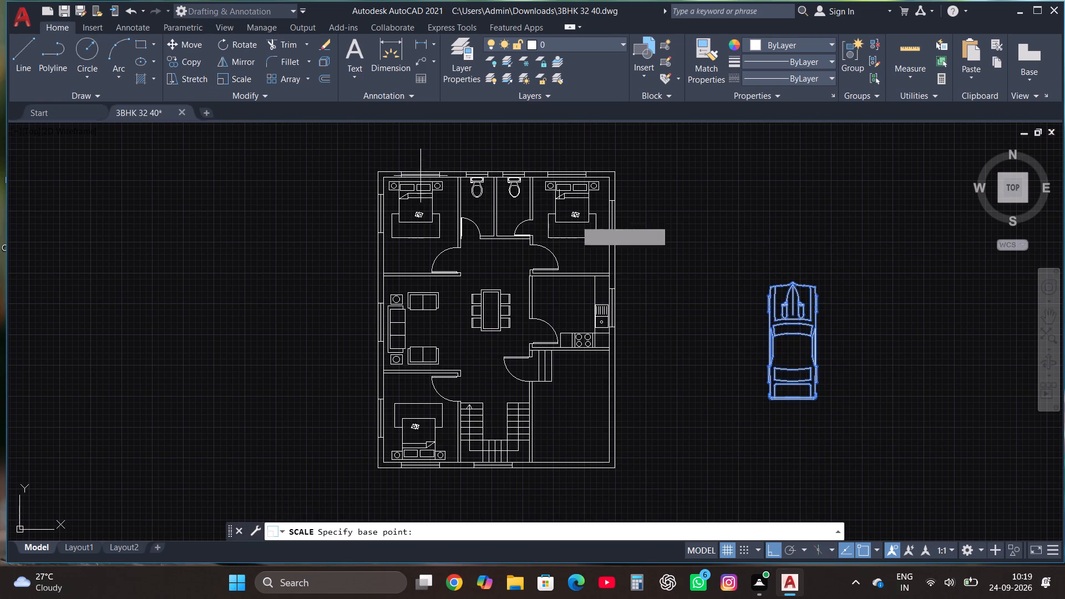
click(762, 382)
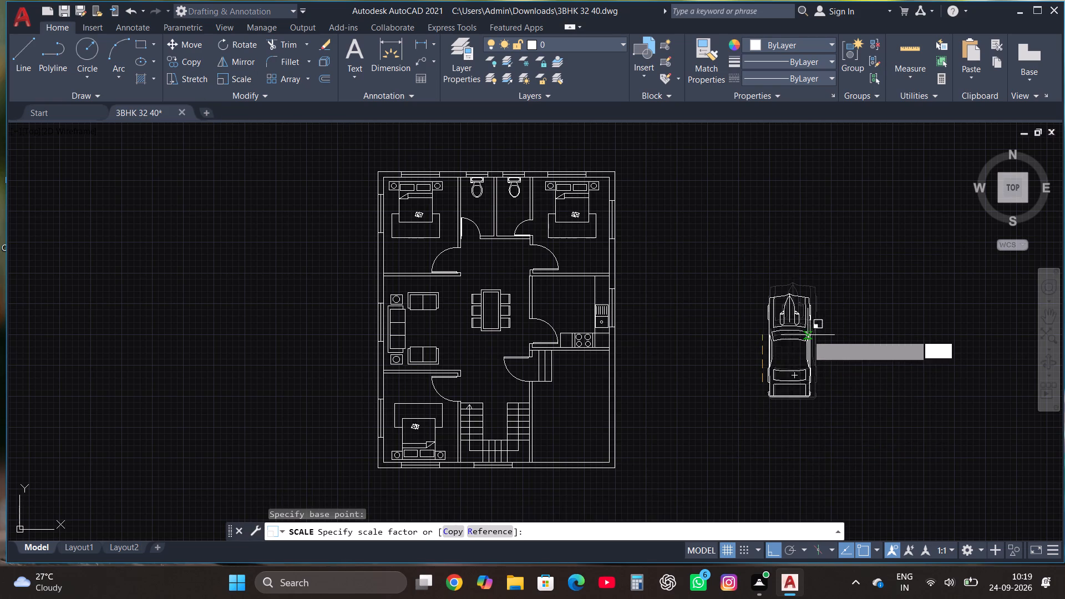
click(808, 335)
click(831, 408)
click(749, 313)
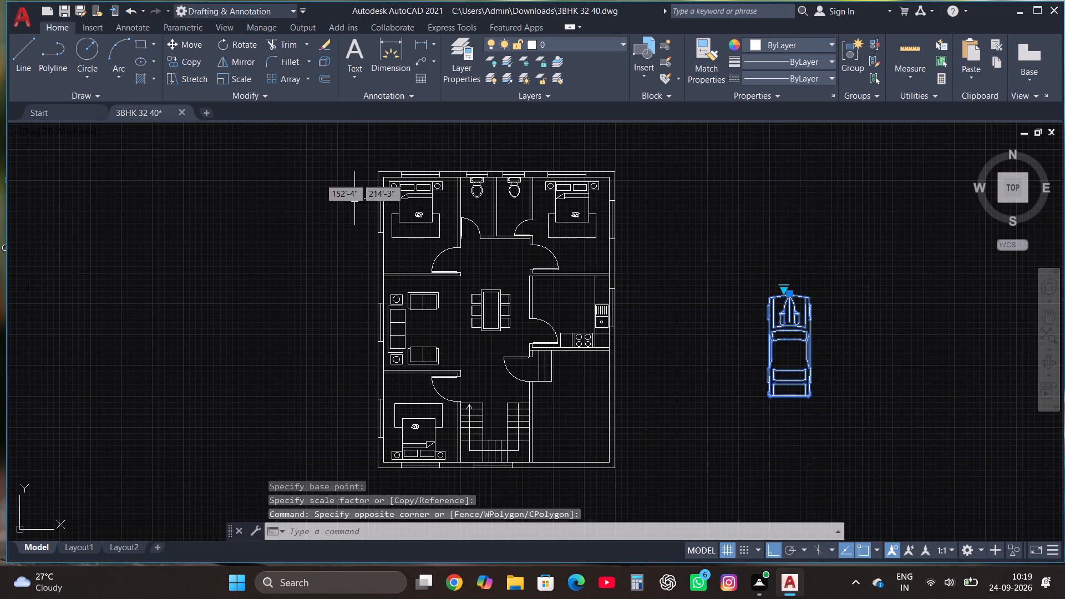
click(250, 83)
click(764, 390)
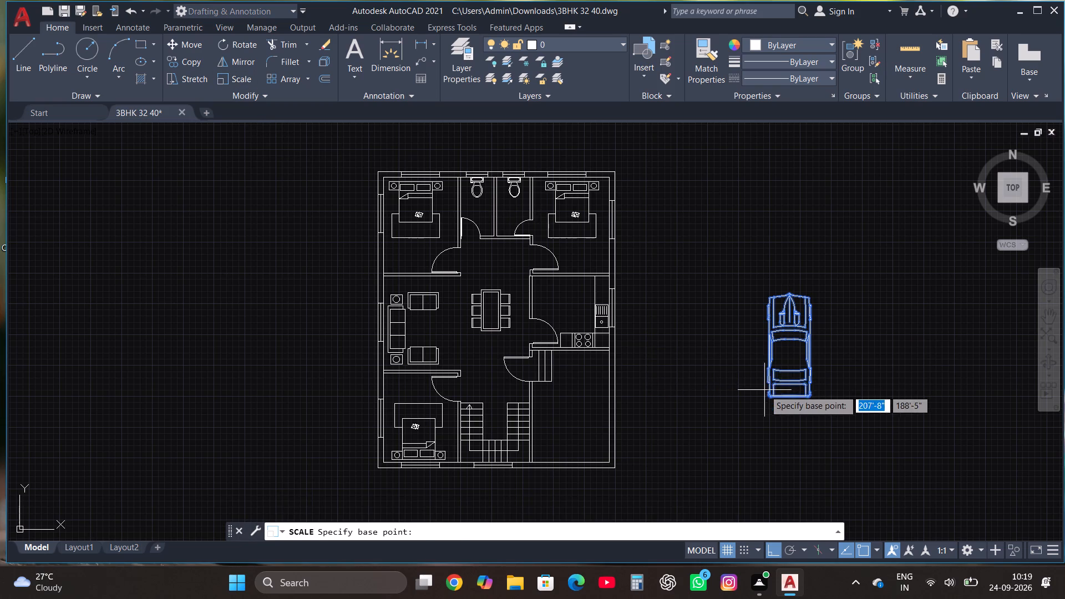
click(809, 362)
Move the car with Ortho off into the middle of the empty parking area at the plan's southeast corner.
drag(815, 390, 809, 382)
click(737, 297)
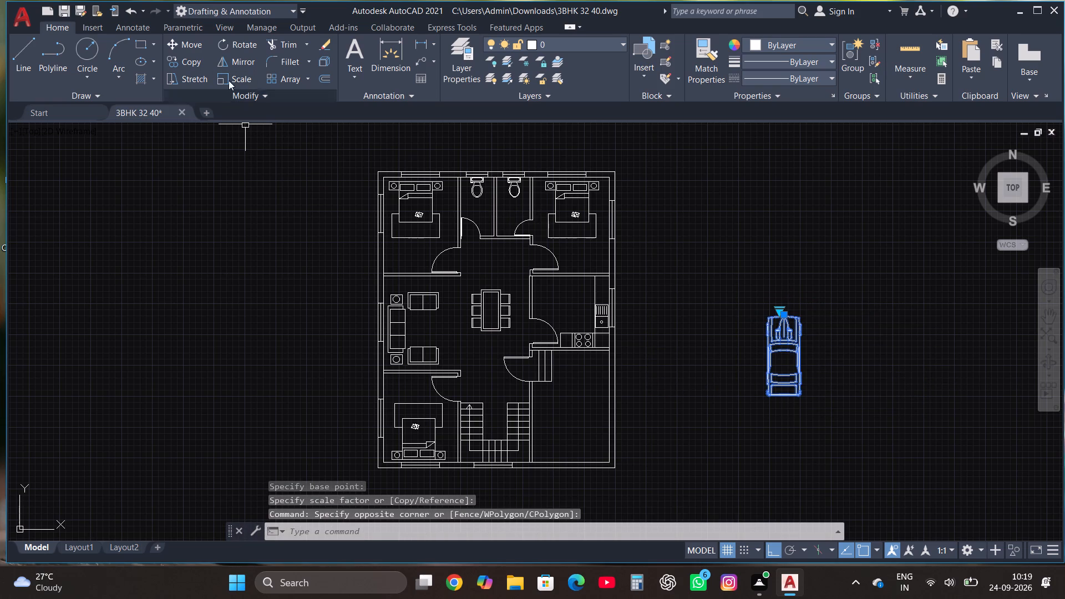
click(188, 39)
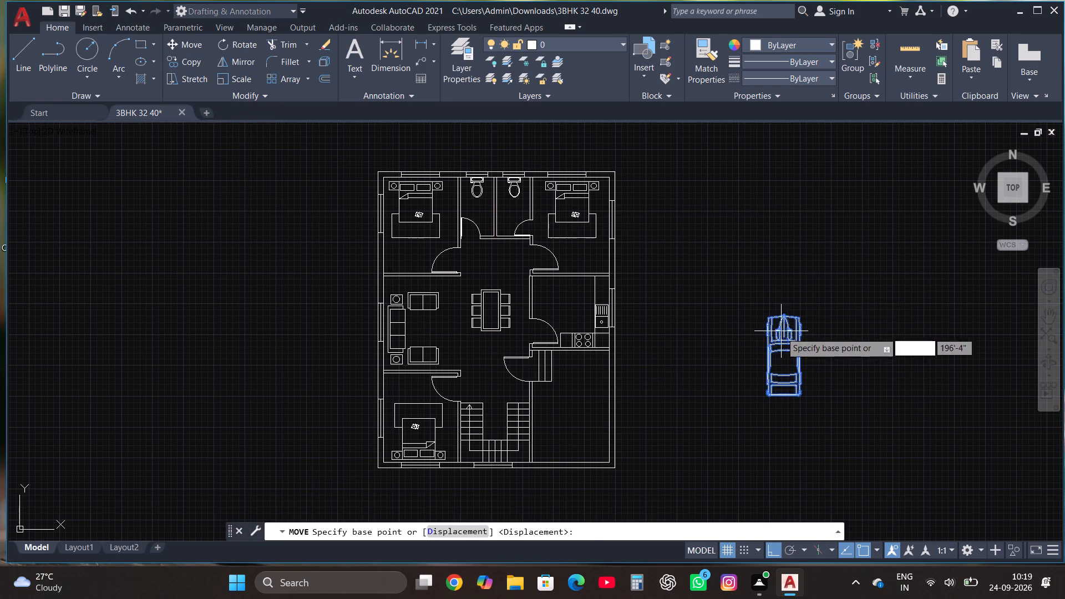
click(785, 335)
key(F8)
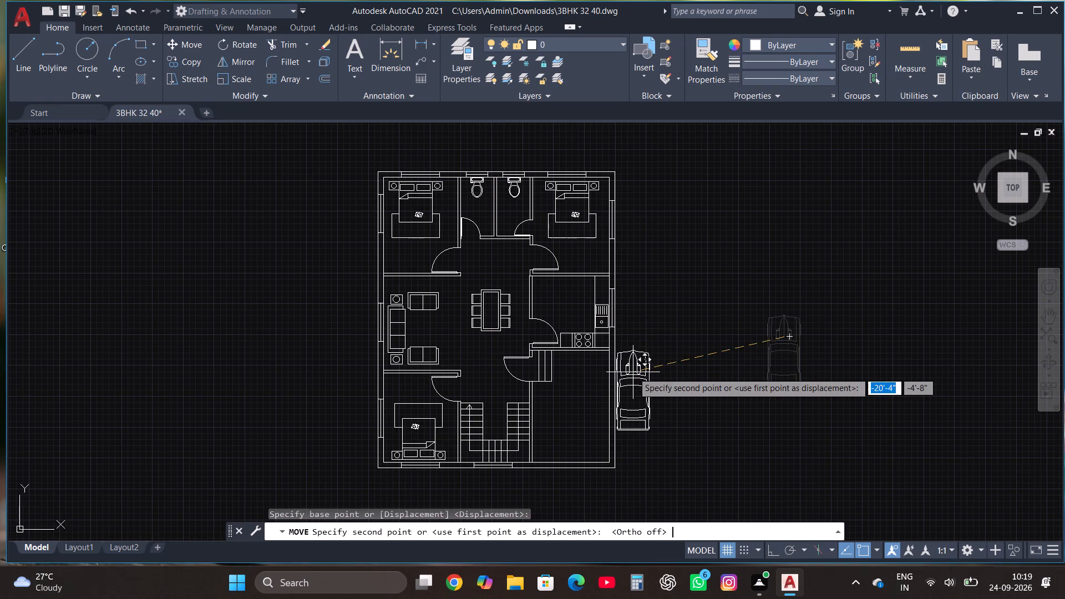
click(579, 393)
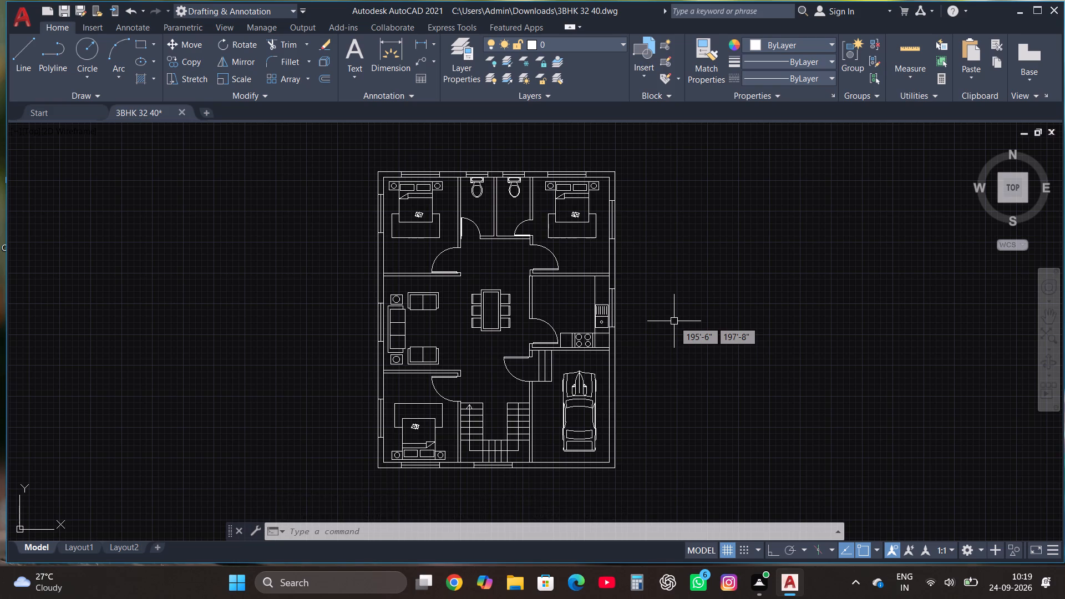
Create a layer named WALL and set its colour to index 194.
scroll(673, 332, down, 1)
scroll(509, 243, up, 2)
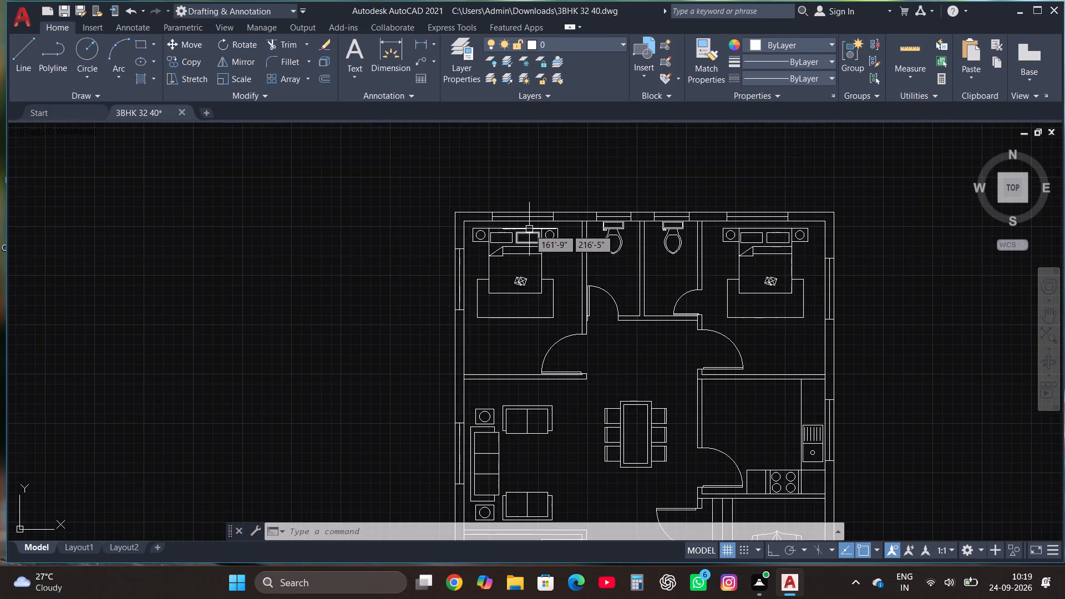
scroll(529, 229, up, 1)
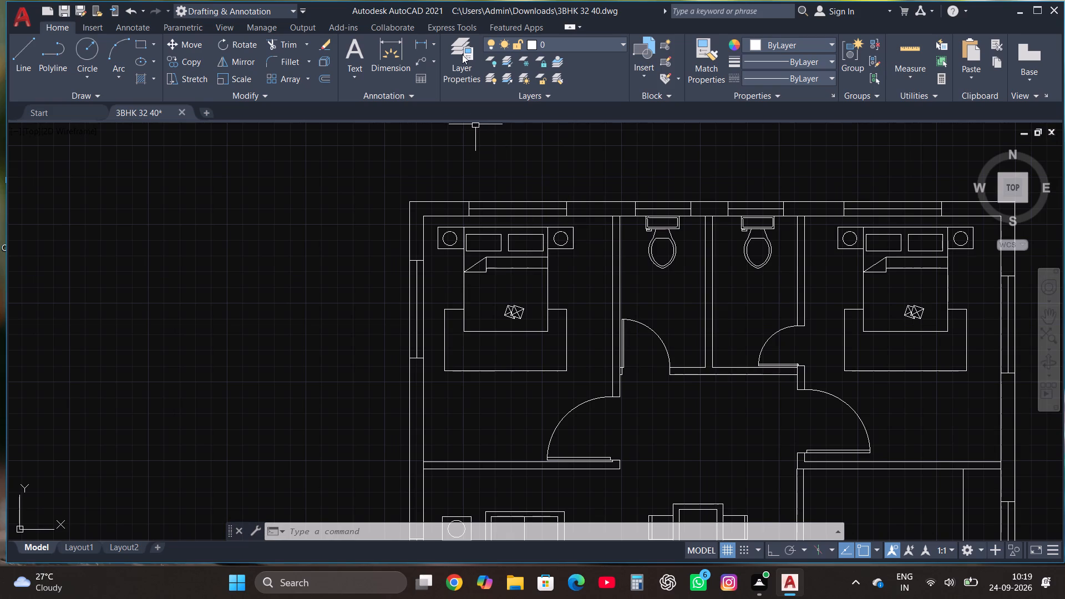
click(461, 45)
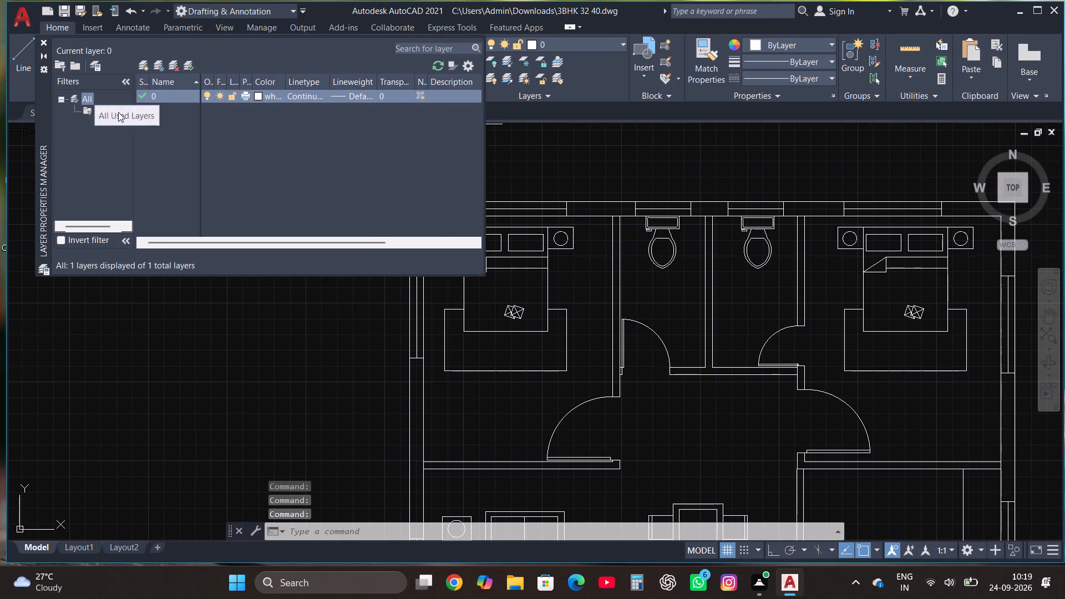
click(145, 68)
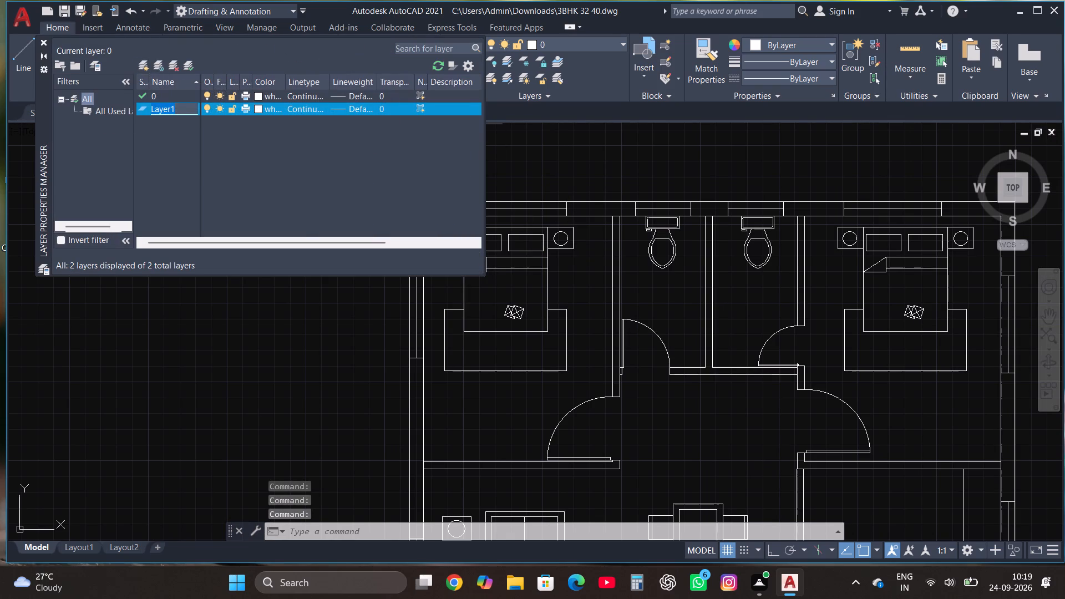
text(WALL)
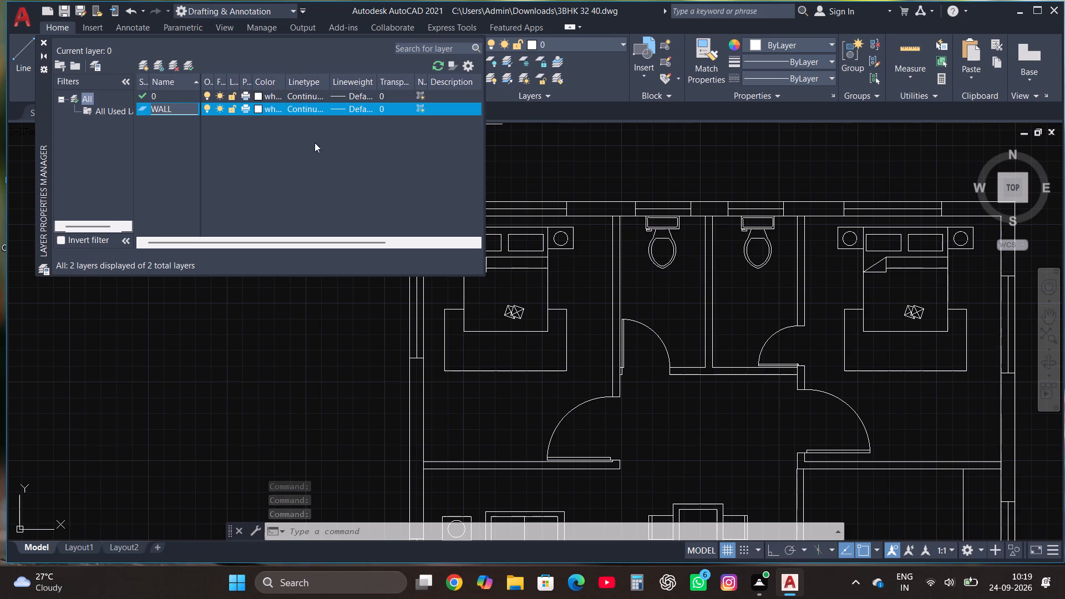
click(256, 108)
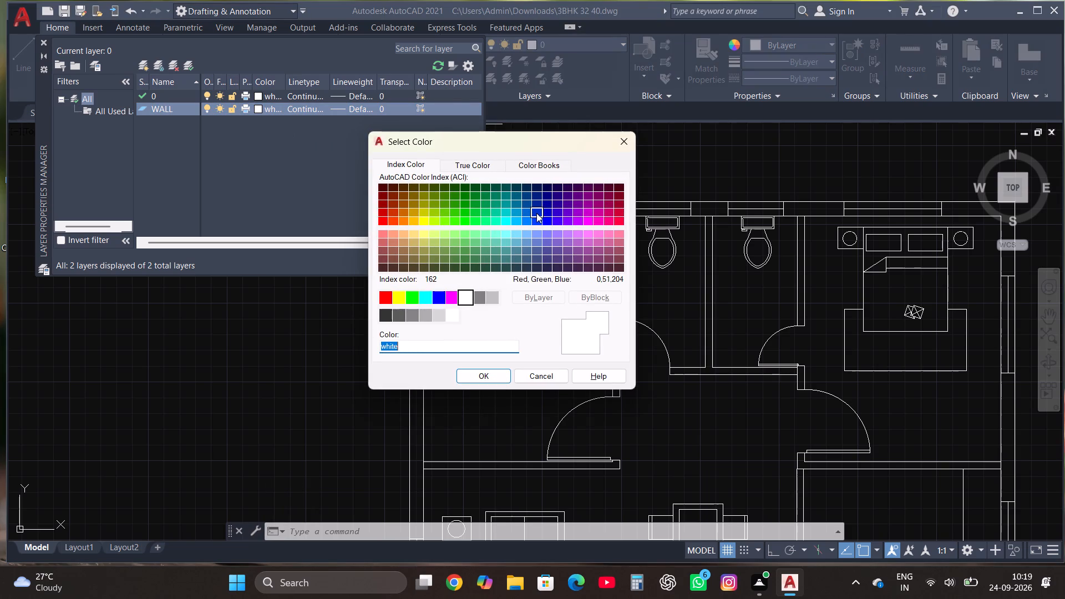
click(536, 213)
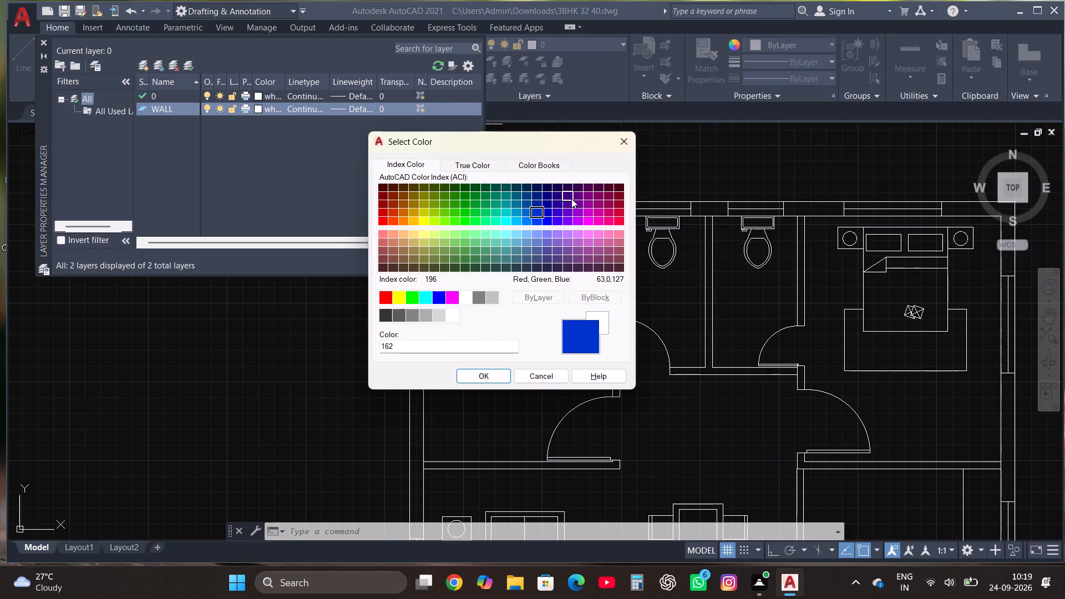
click(568, 208)
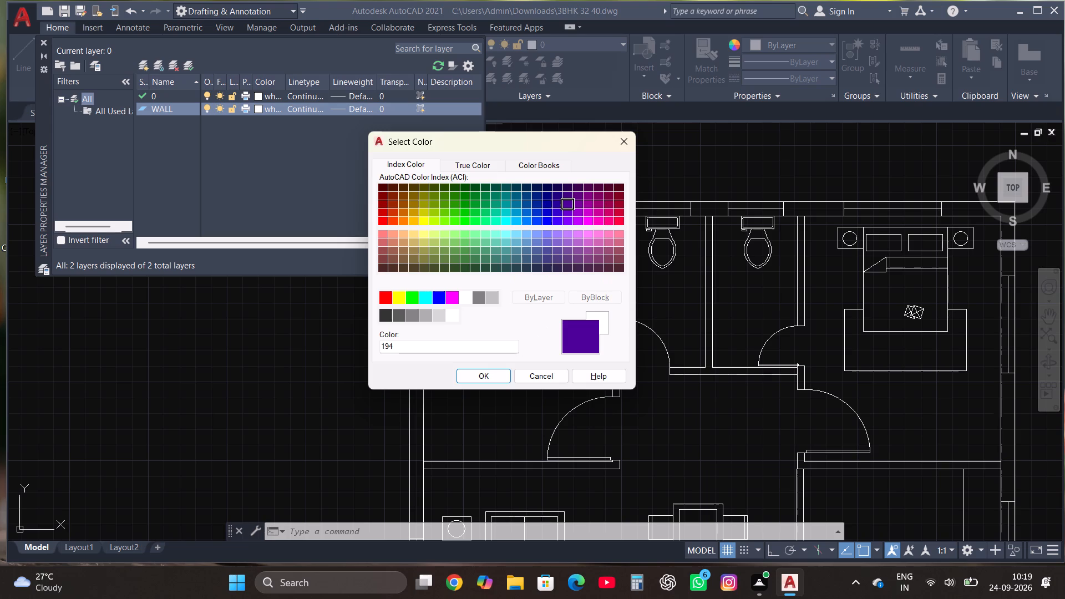
click(467, 380)
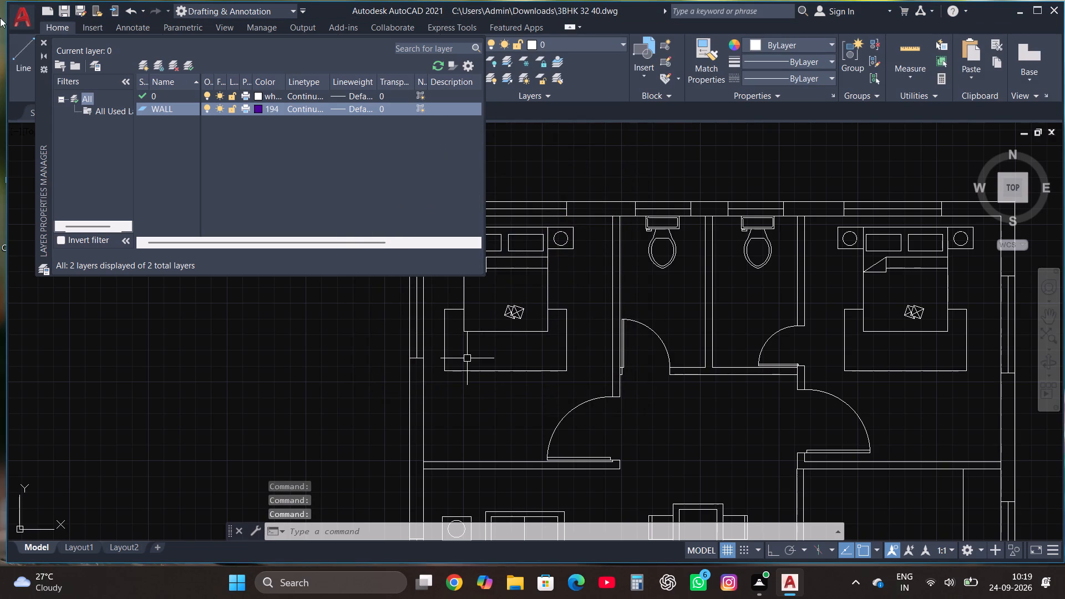
Create a layer named WINDOW and set its colour to index 130.
click(146, 60)
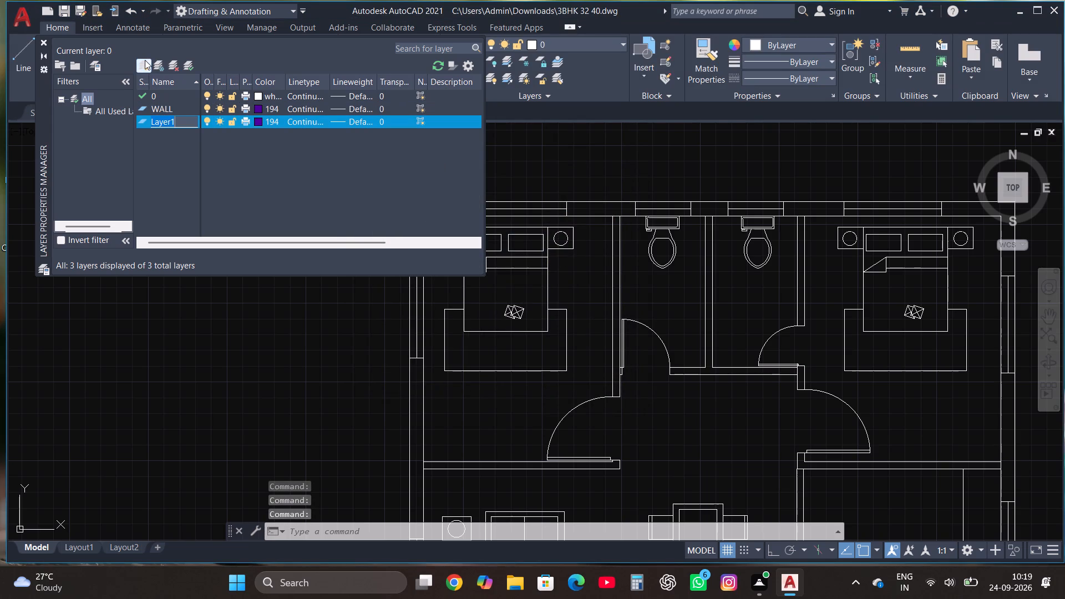
text(WINDOW)
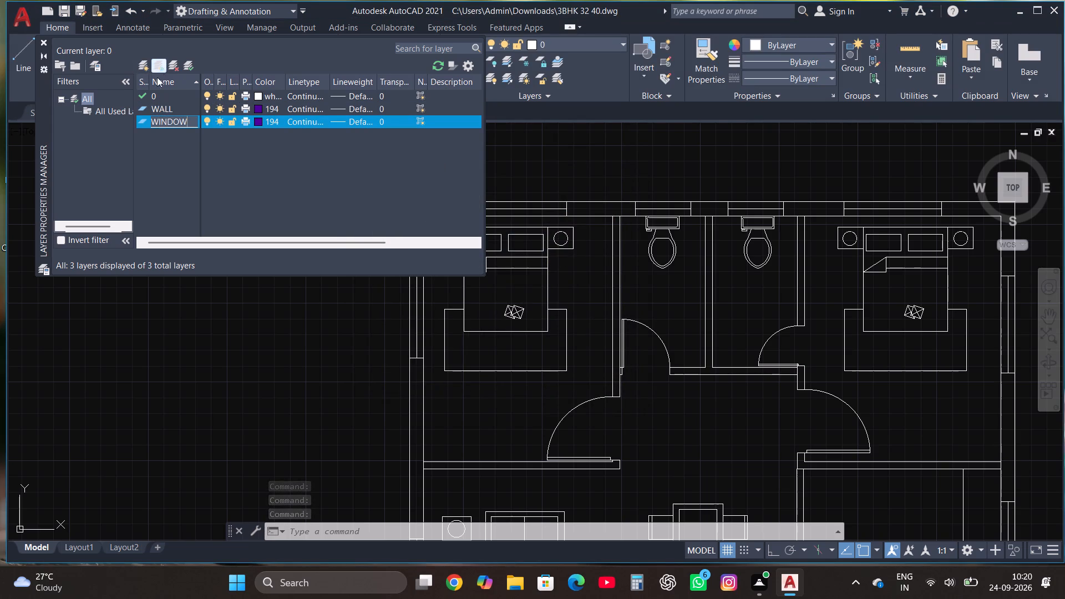
click(258, 119)
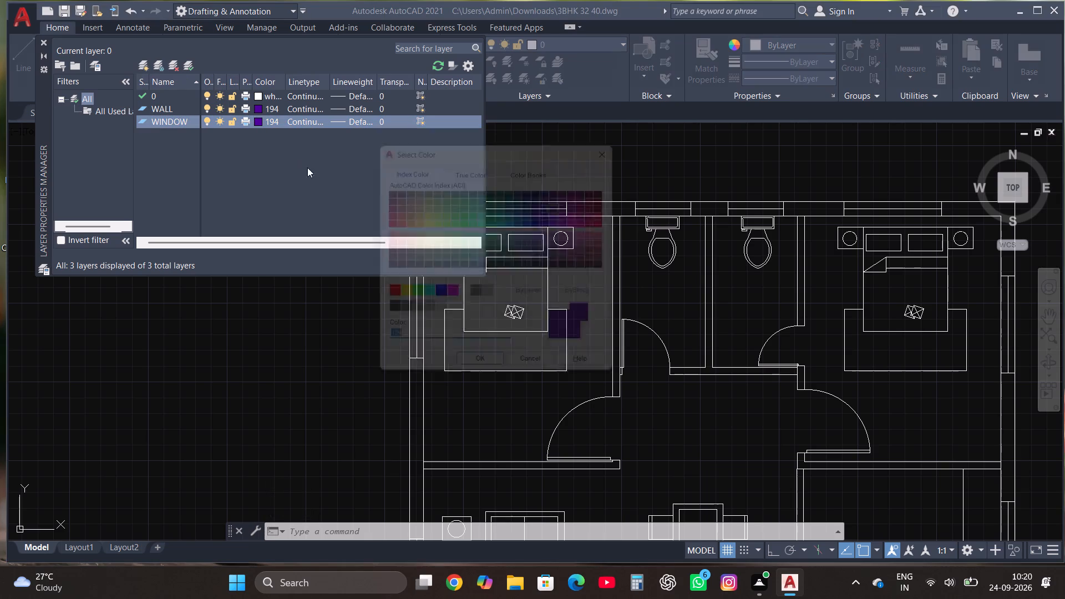
click(505, 222)
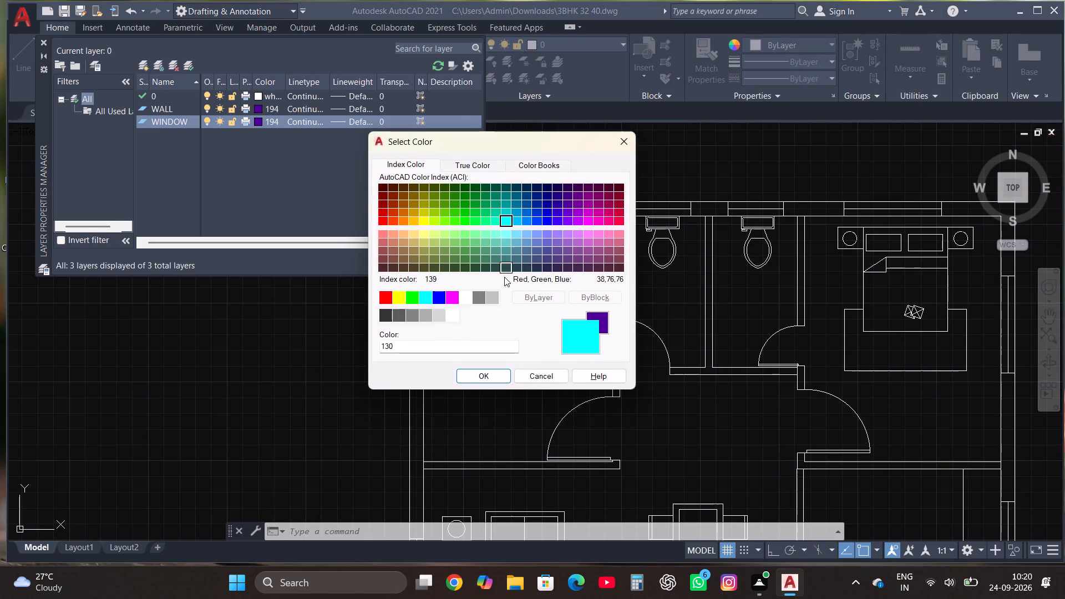
click(478, 373)
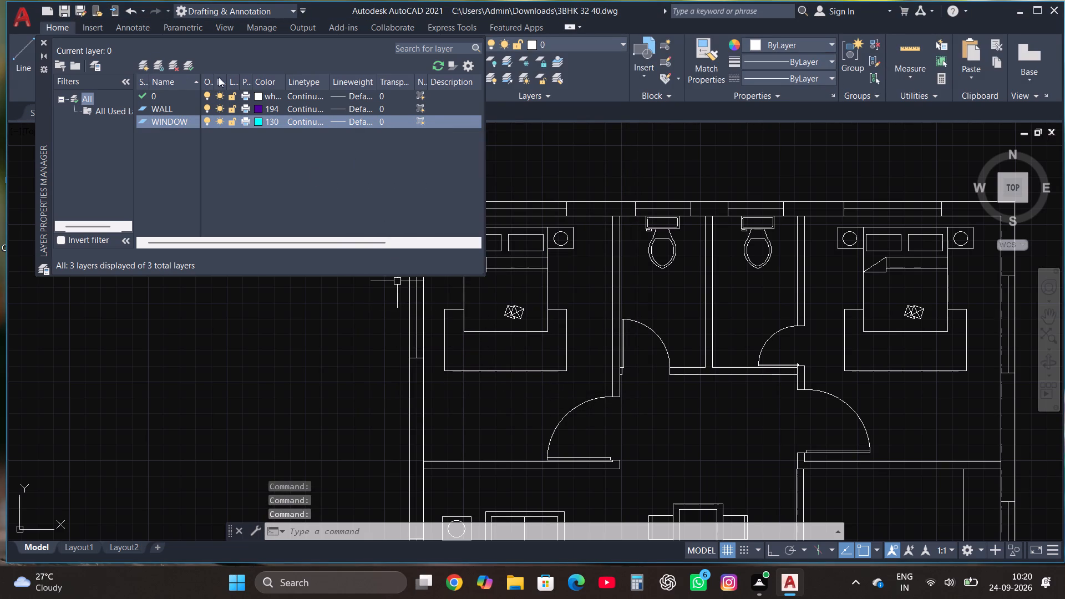
click(42, 39)
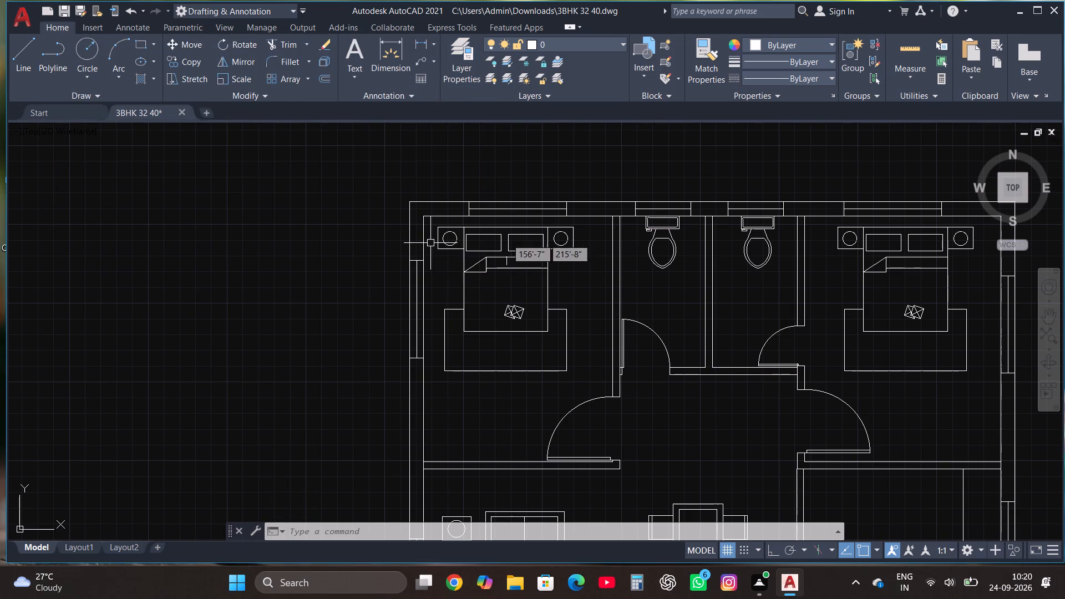
Make WALL the current layer and hatch the northwest corner and the next three north wall segments with the SOLID pattern.
click(565, 44)
click(571, 72)
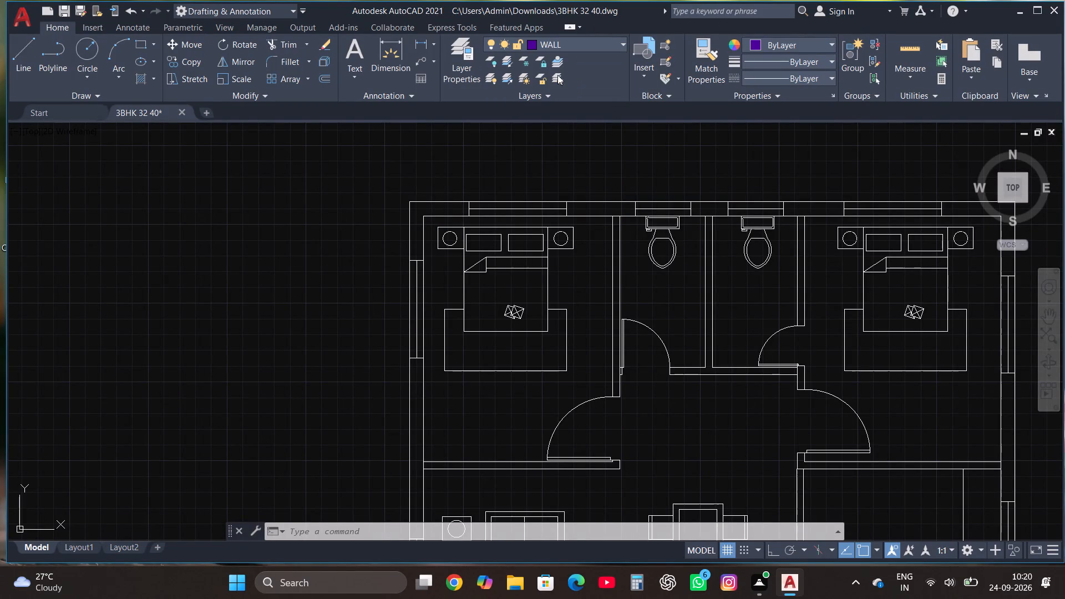
text(HA)
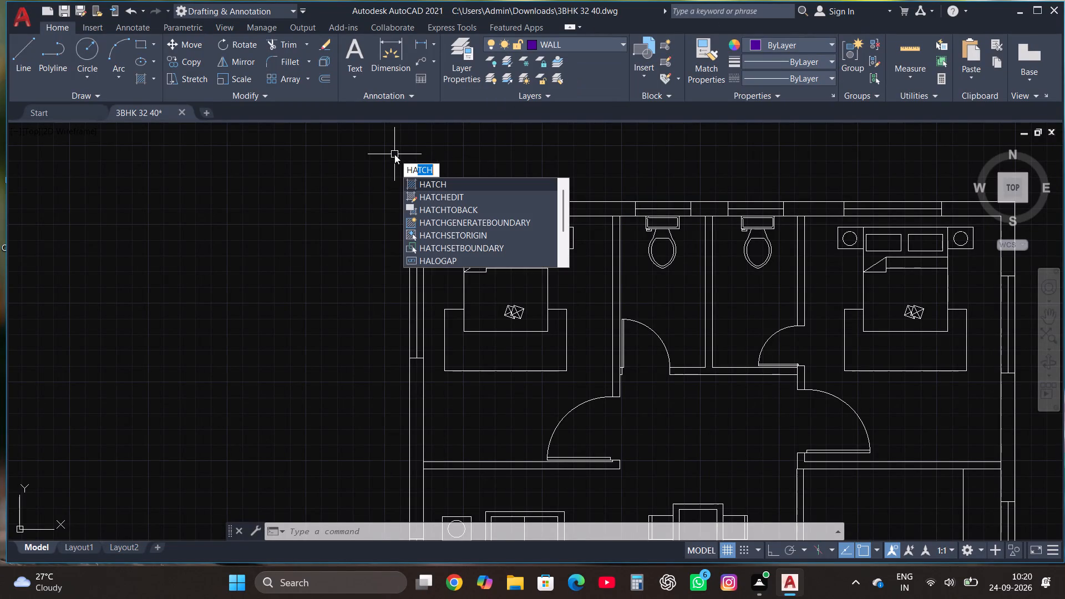
click(442, 182)
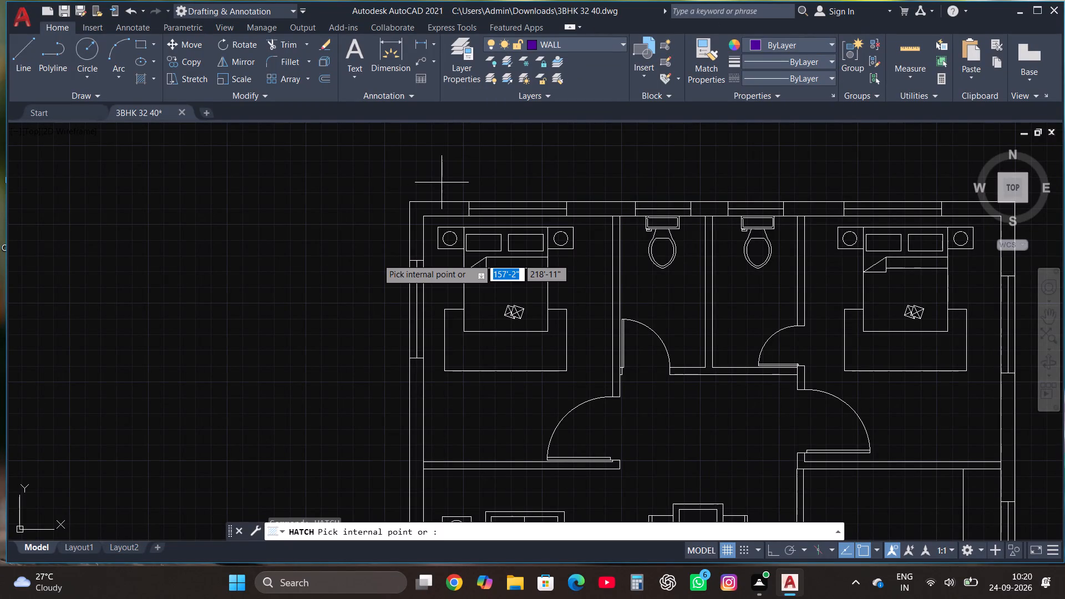
click(414, 221)
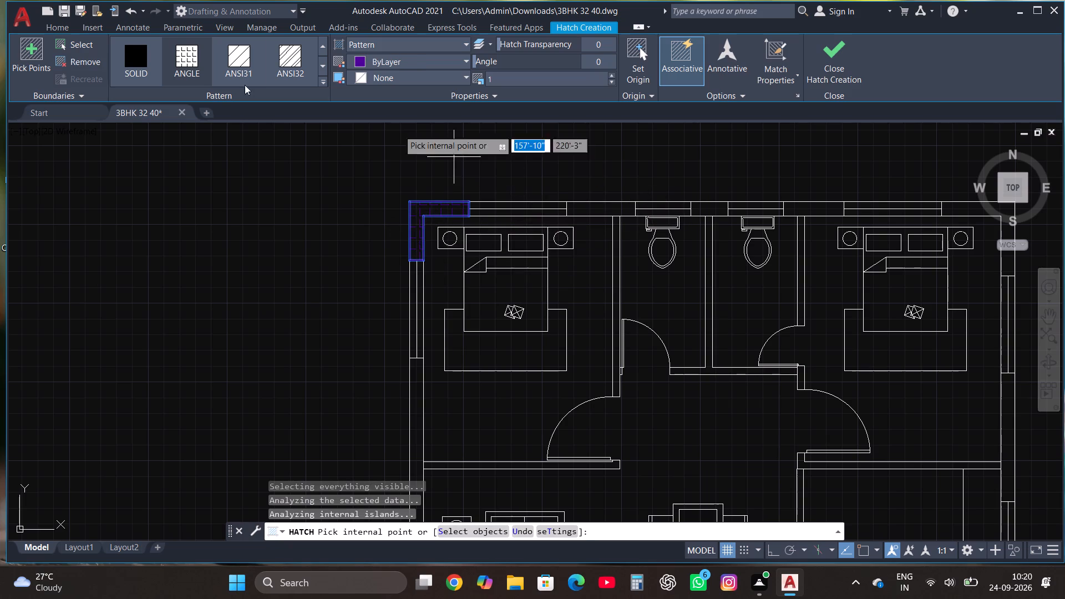
click(120, 54)
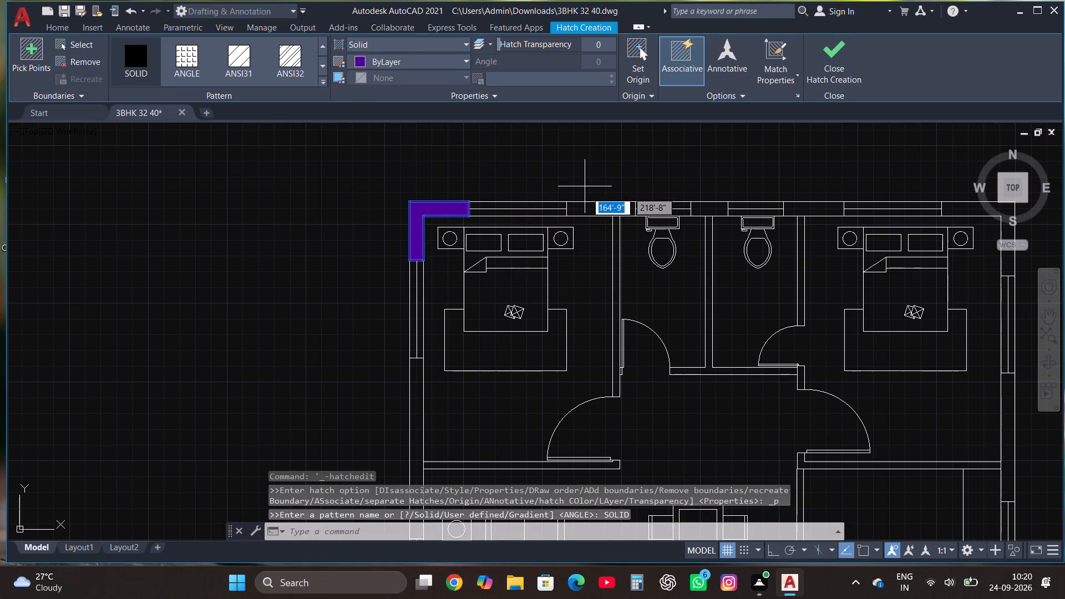
click(592, 214)
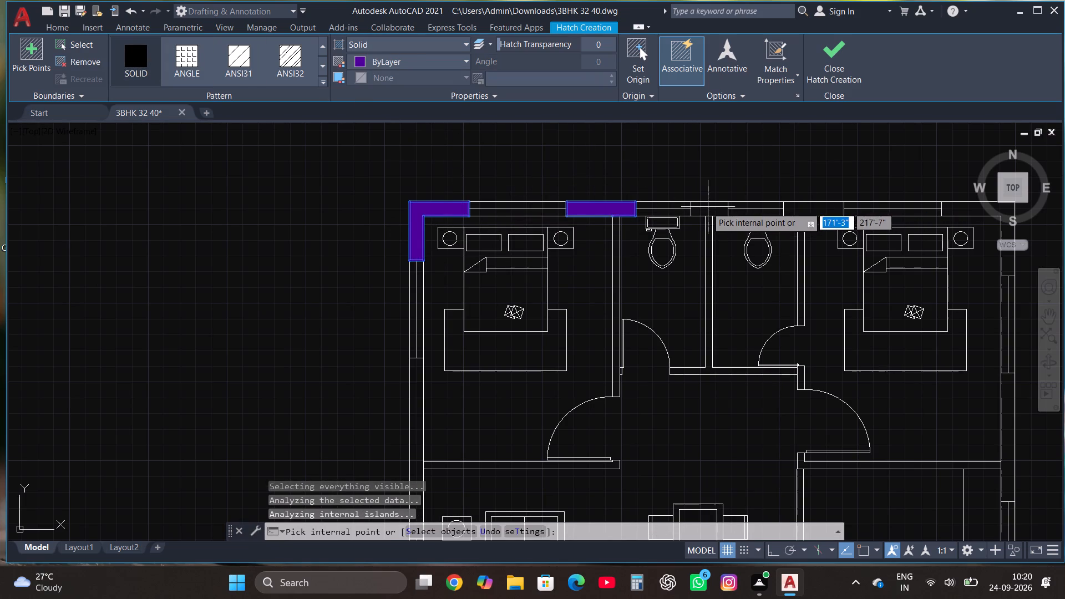
click(706, 207)
click(800, 210)
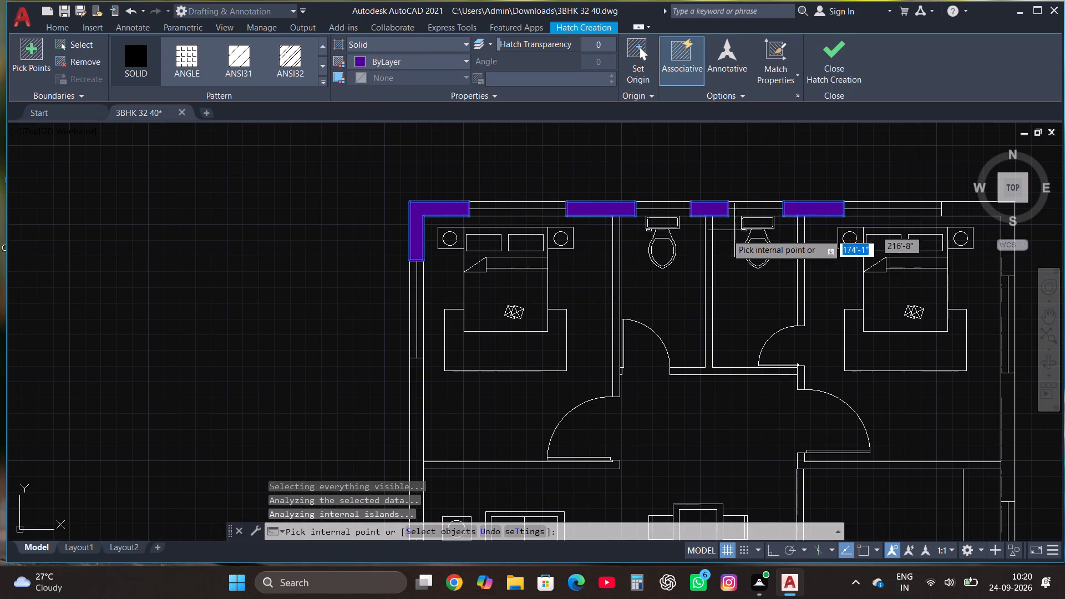
Fill the interior walls around the two bathrooms and along the south sides of both northern bedrooms with the solid hatch.
click(710, 266)
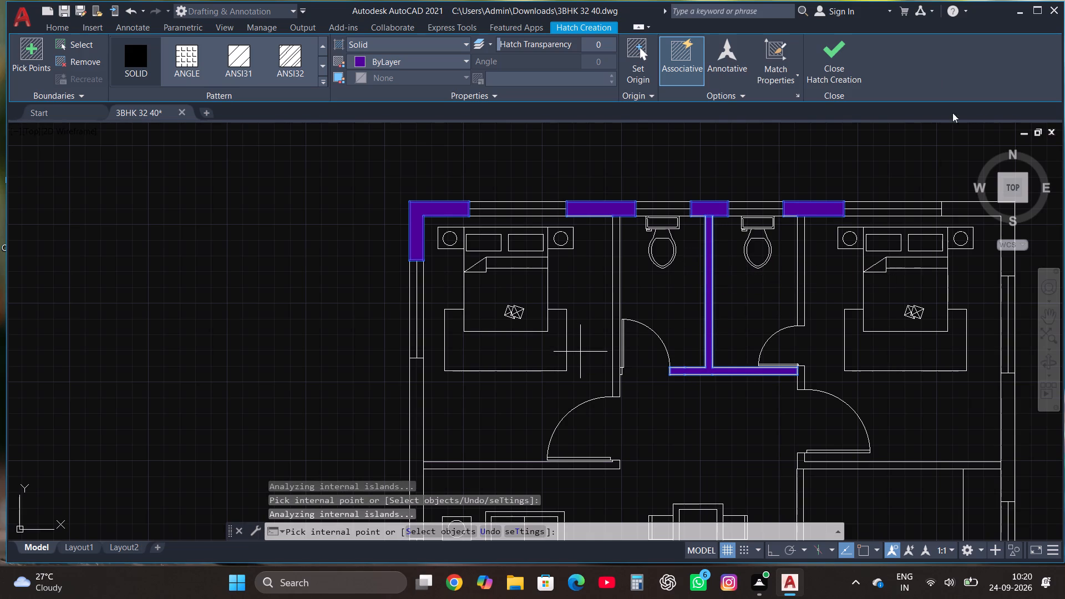
click(616, 298)
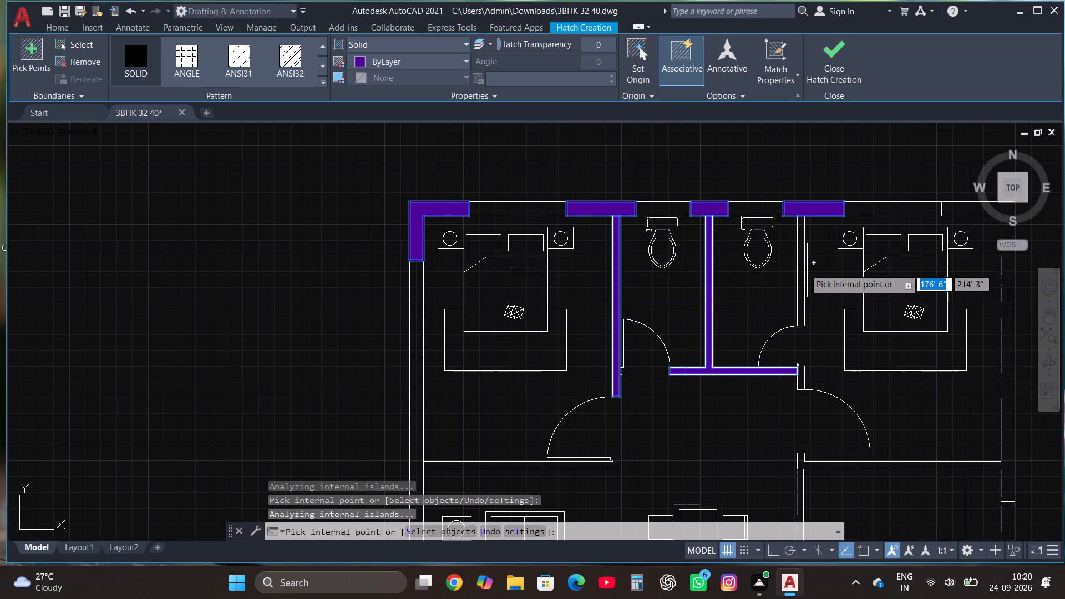
click(801, 266)
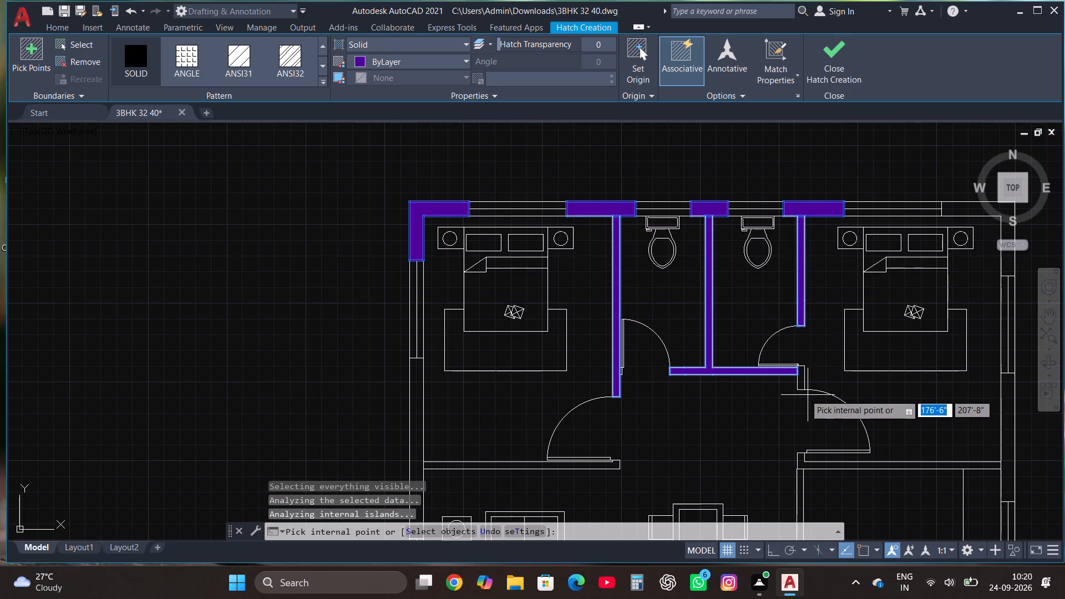
click(803, 382)
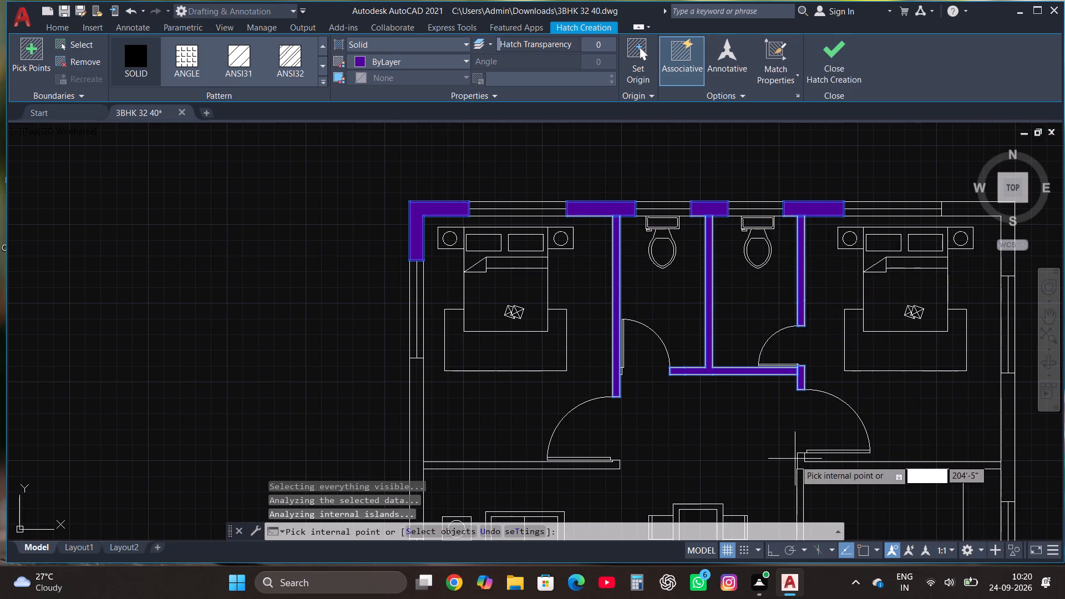
click(802, 461)
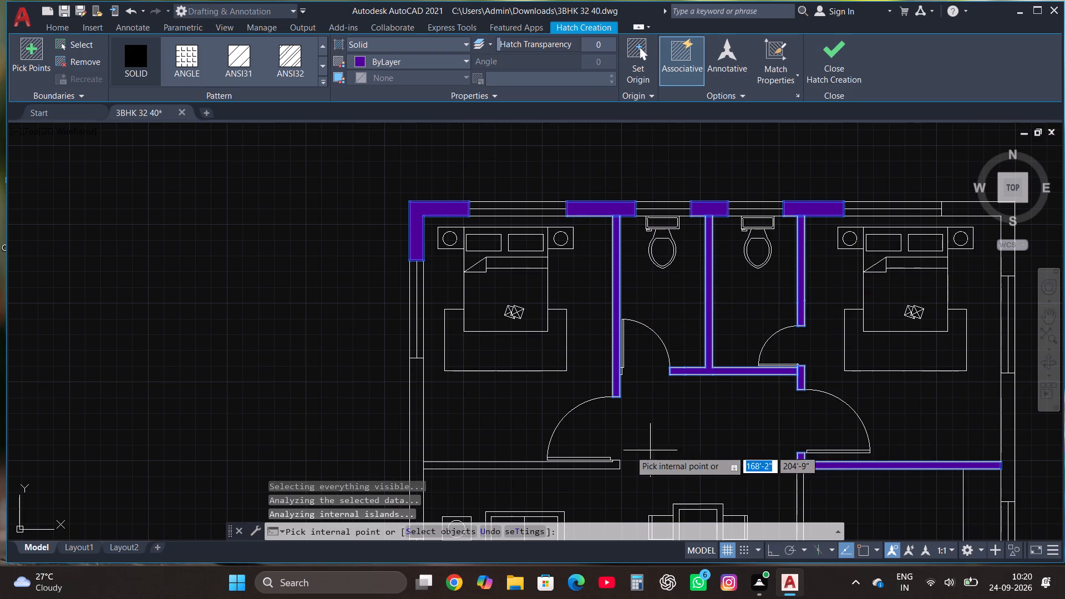
click(601, 468)
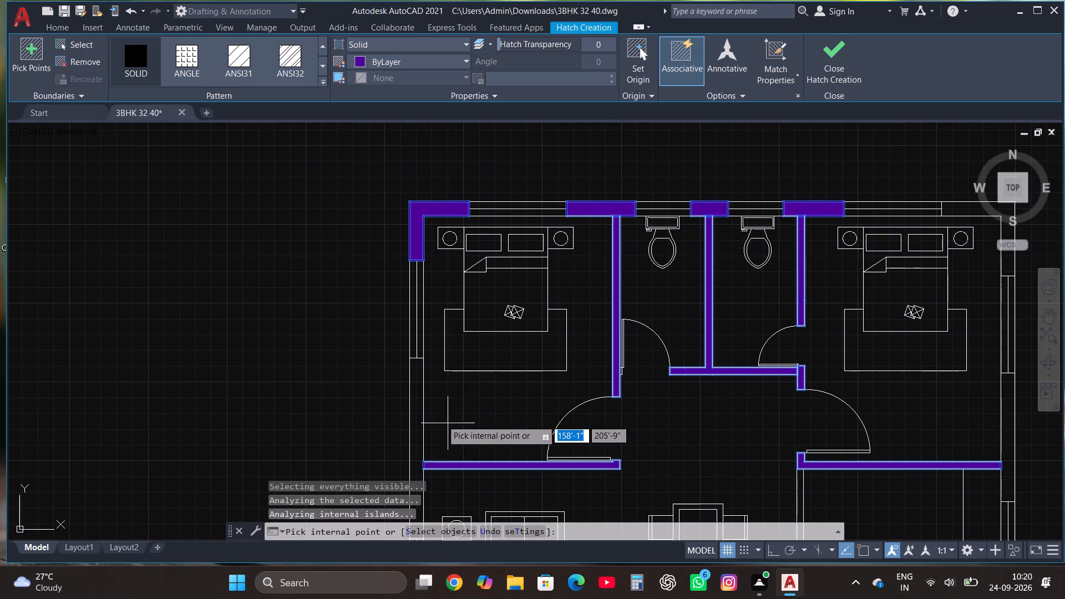
Fill the west wall segment between the windows and the outer wall running from below the living room window around to the east side.
click(418, 401)
scroll(526, 280, down, 2)
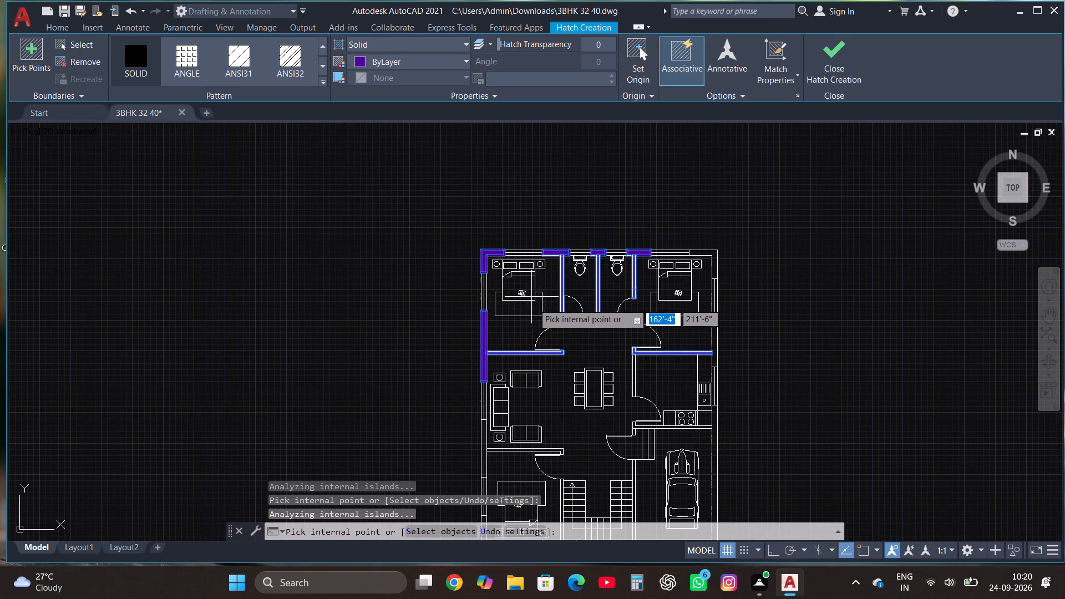
scroll(499, 463, up, 2)
click(453, 418)
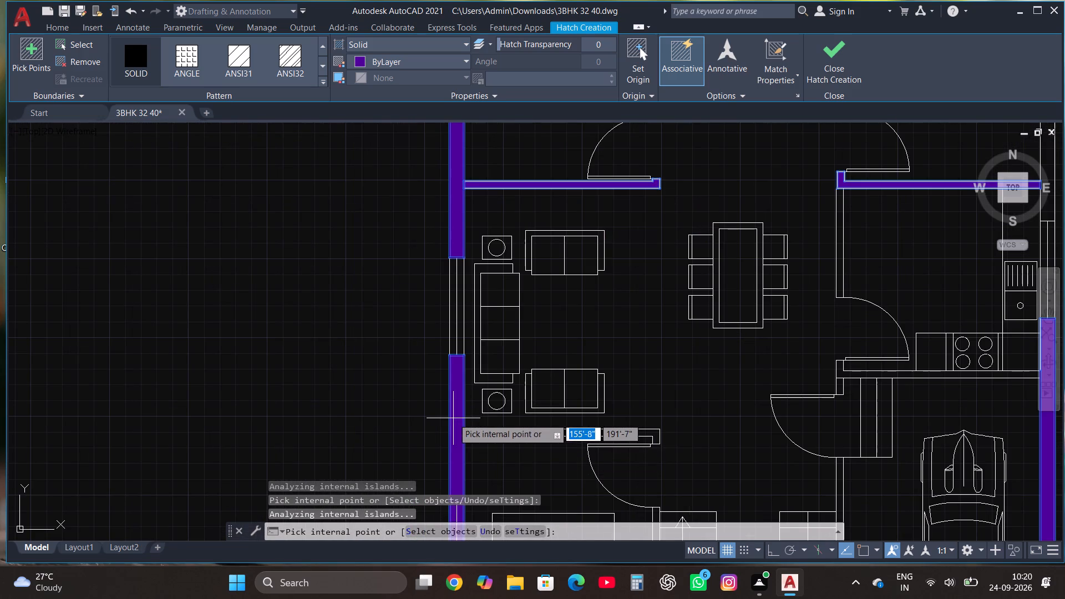
Fill the wall between the living room and the southwest bedroom, undoing the stray fill of the room area.
click(524, 432)
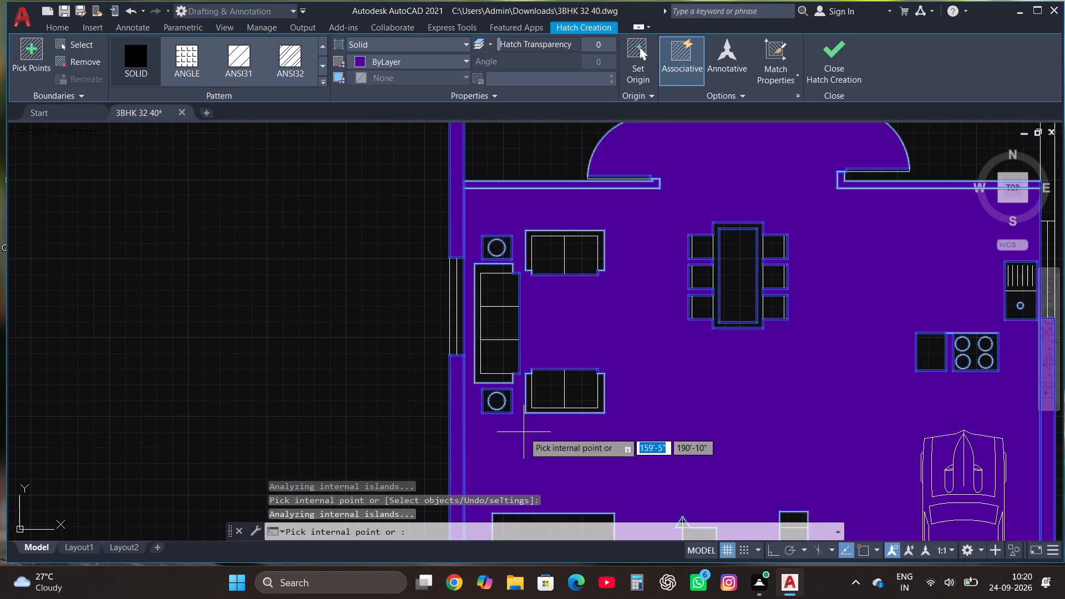
key(ctrl+z)
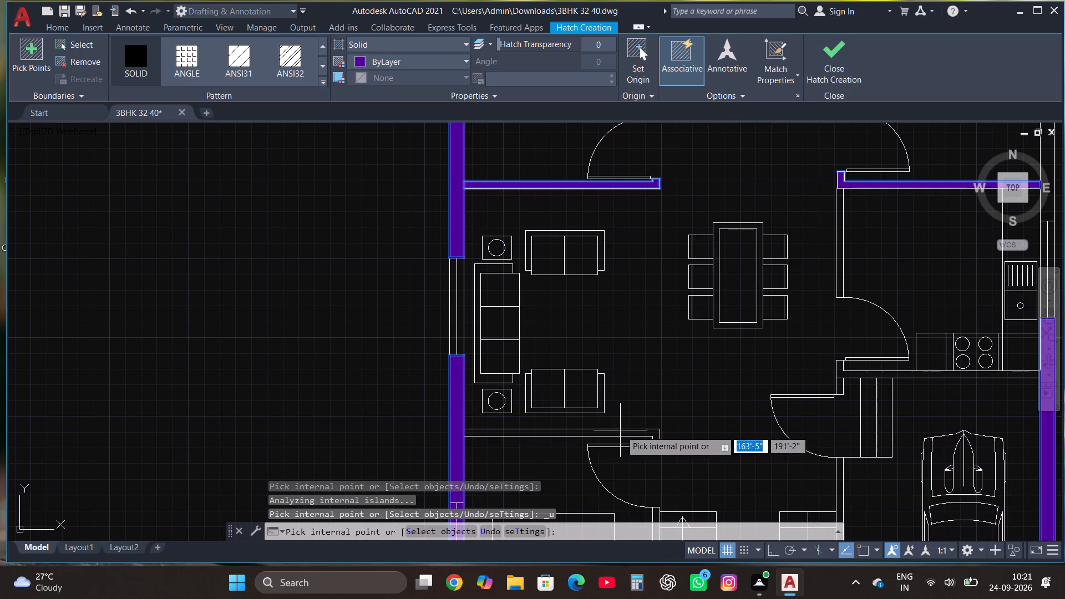
scroll(640, 437, up, 2)
click(664, 433)
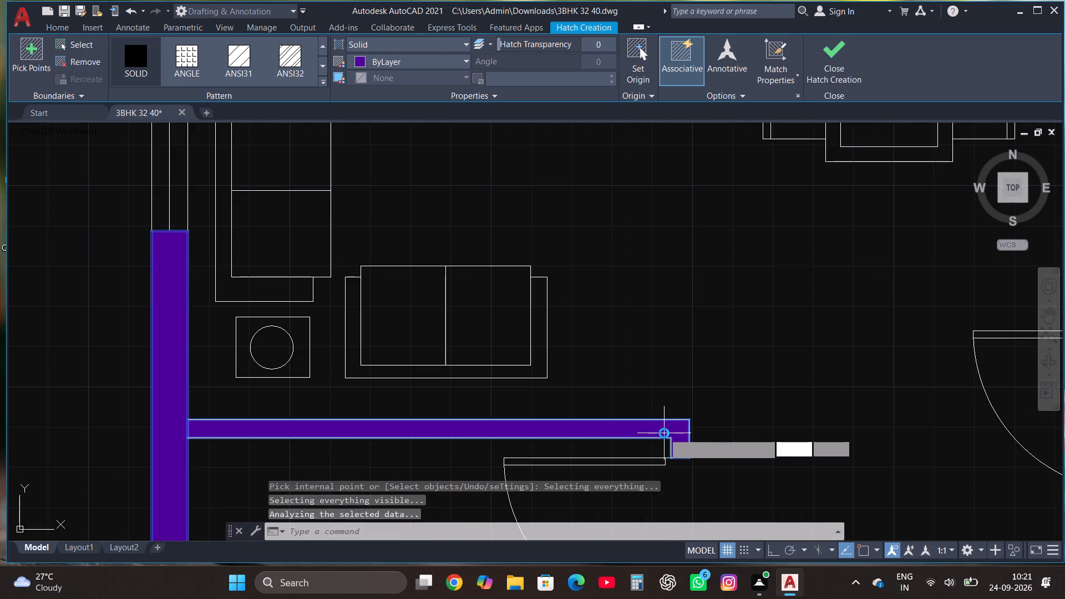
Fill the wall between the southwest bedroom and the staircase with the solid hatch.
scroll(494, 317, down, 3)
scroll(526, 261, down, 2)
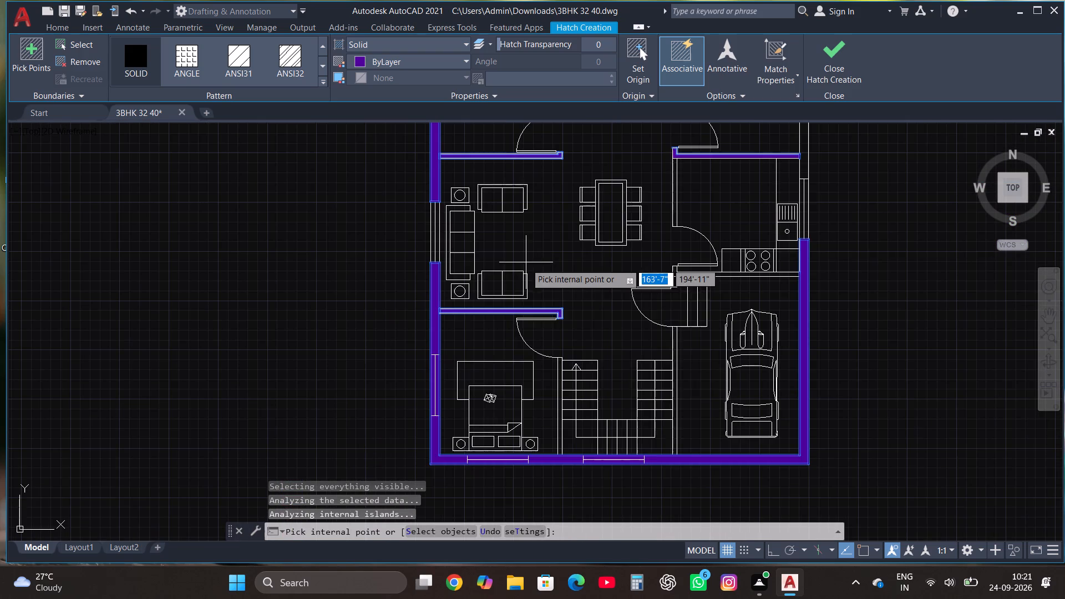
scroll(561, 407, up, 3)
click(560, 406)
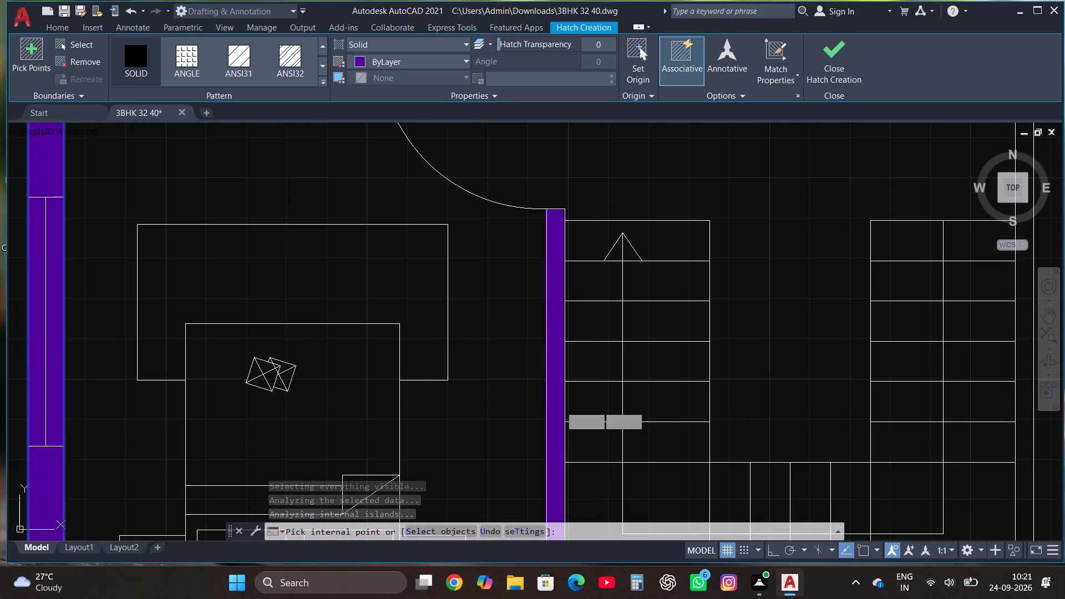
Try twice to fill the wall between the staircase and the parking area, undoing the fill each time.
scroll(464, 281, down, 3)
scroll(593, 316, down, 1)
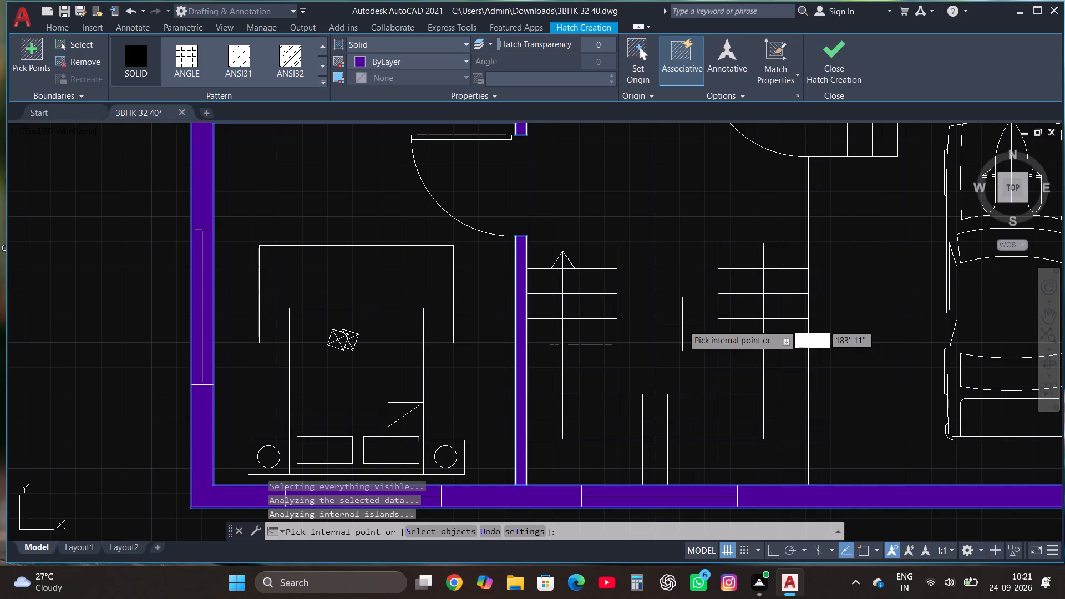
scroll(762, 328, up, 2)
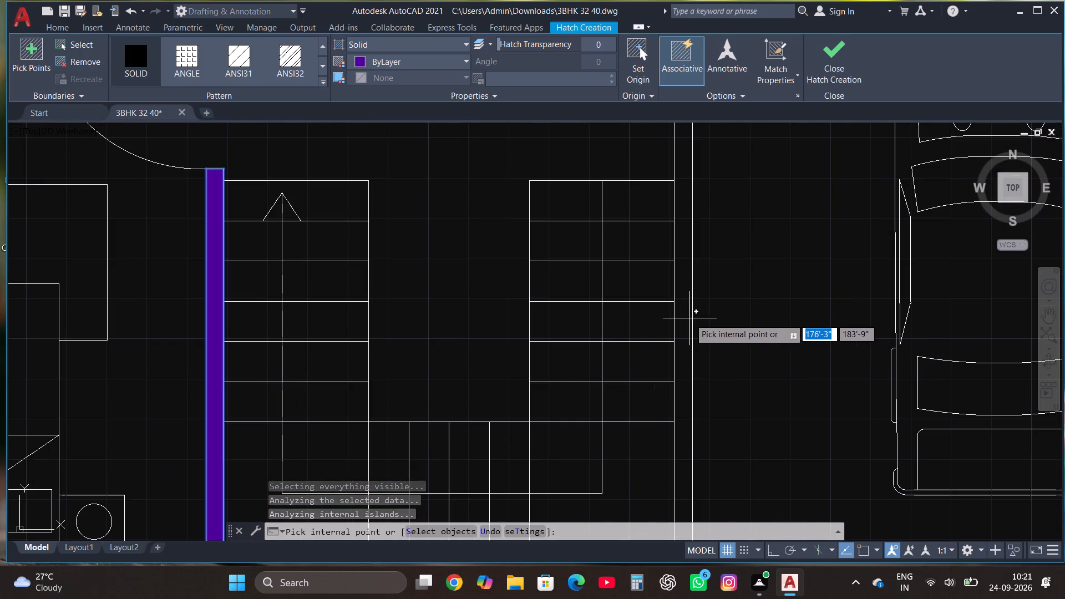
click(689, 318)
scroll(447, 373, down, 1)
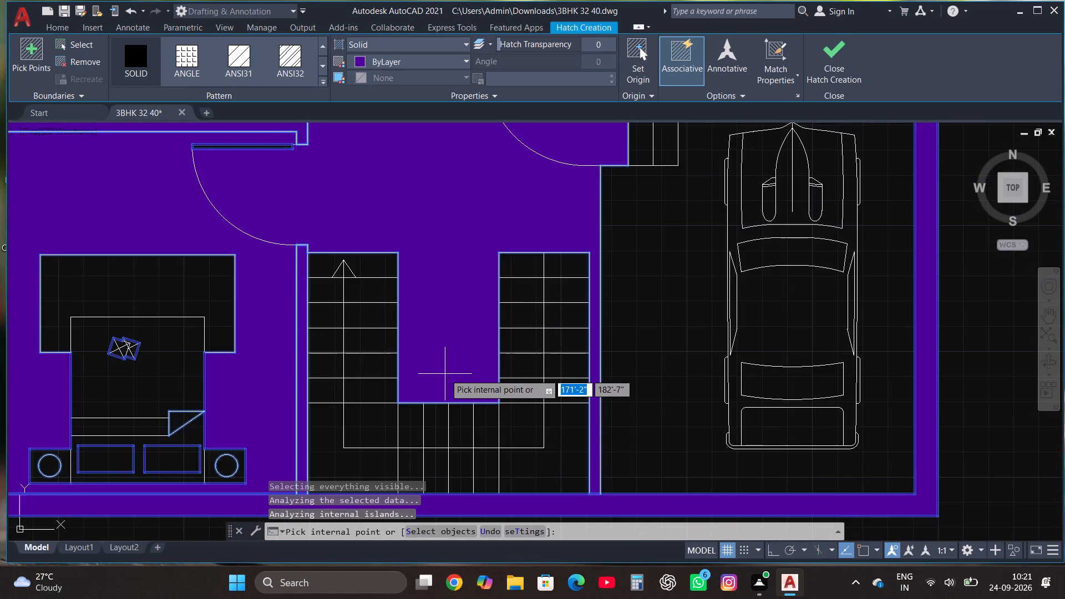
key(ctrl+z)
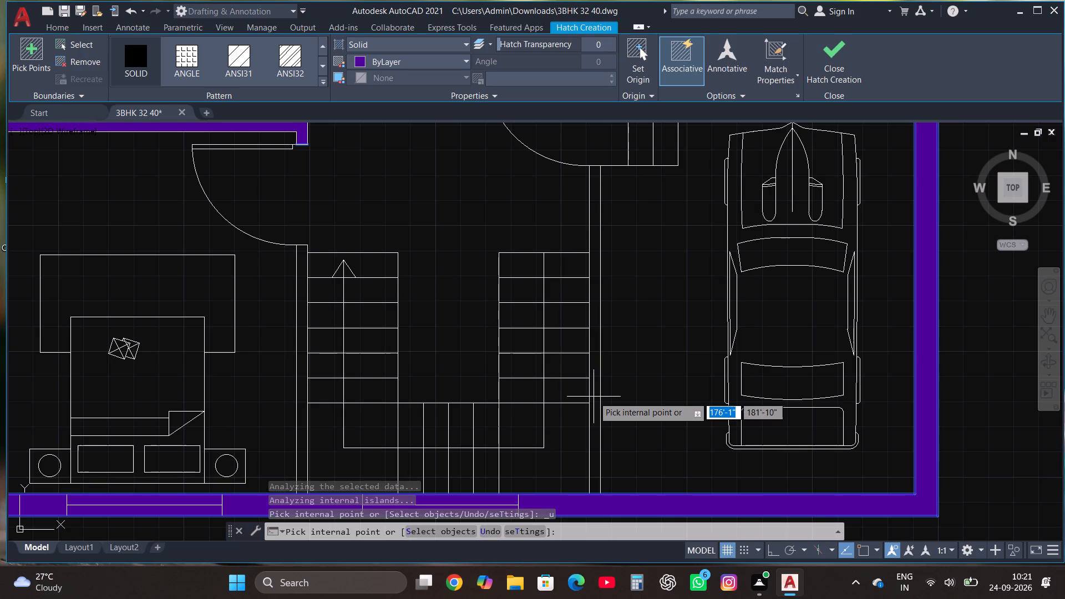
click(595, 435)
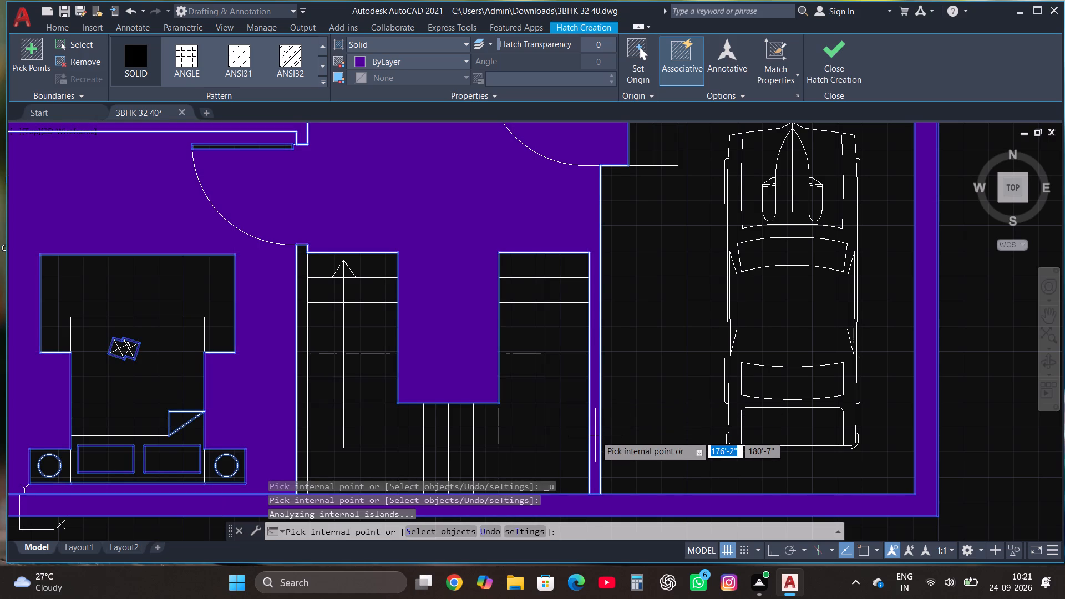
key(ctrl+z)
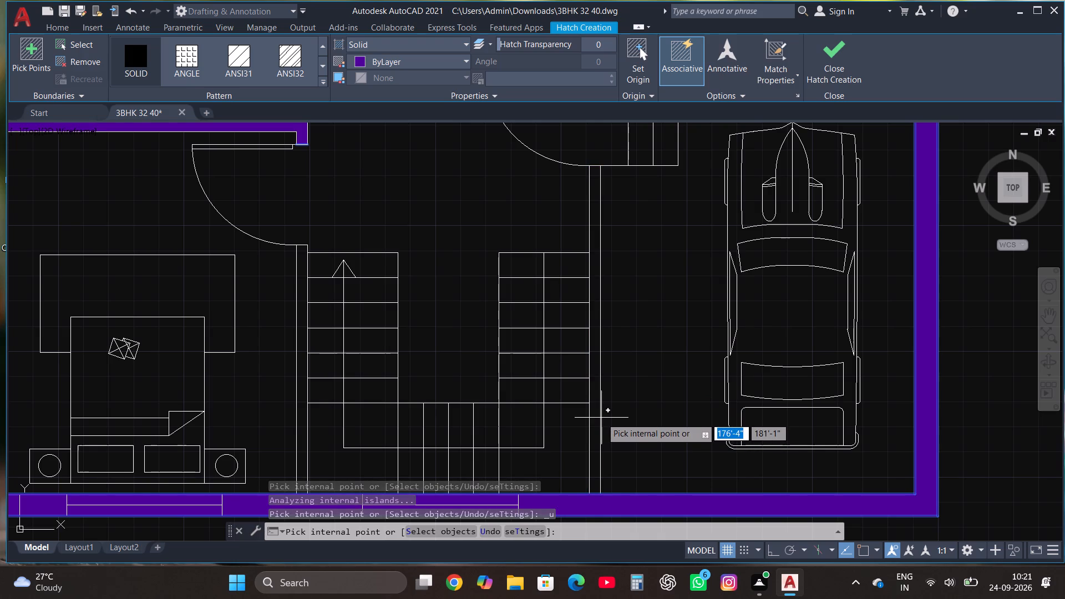
Fill the wall between the staircase and the parking area and the wall south of the kitchen with the solid hatch.
click(595, 363)
scroll(592, 427, down, 2)
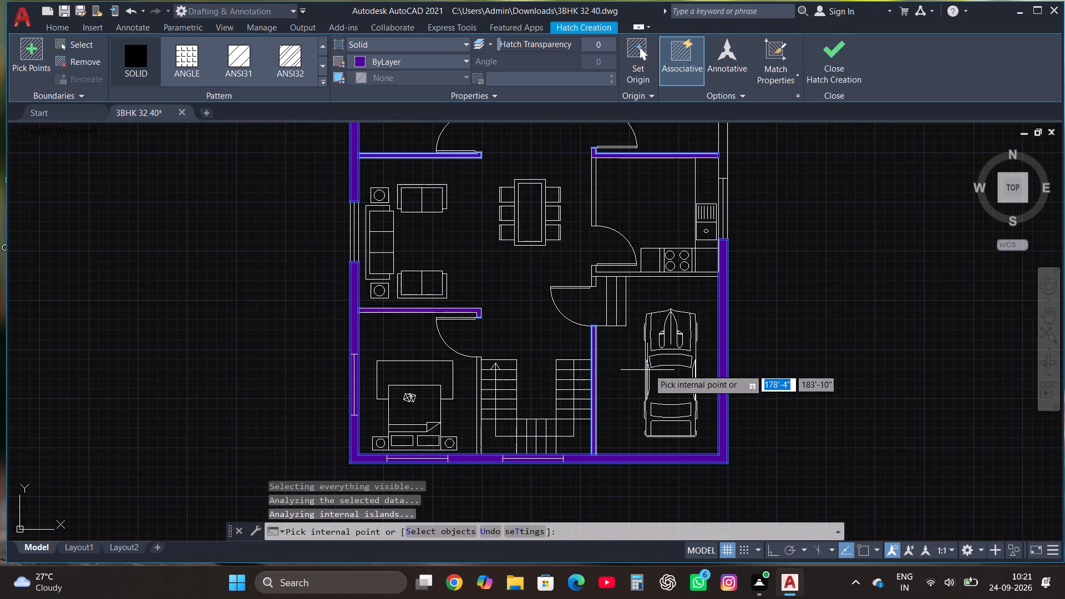
scroll(666, 218, up, 2)
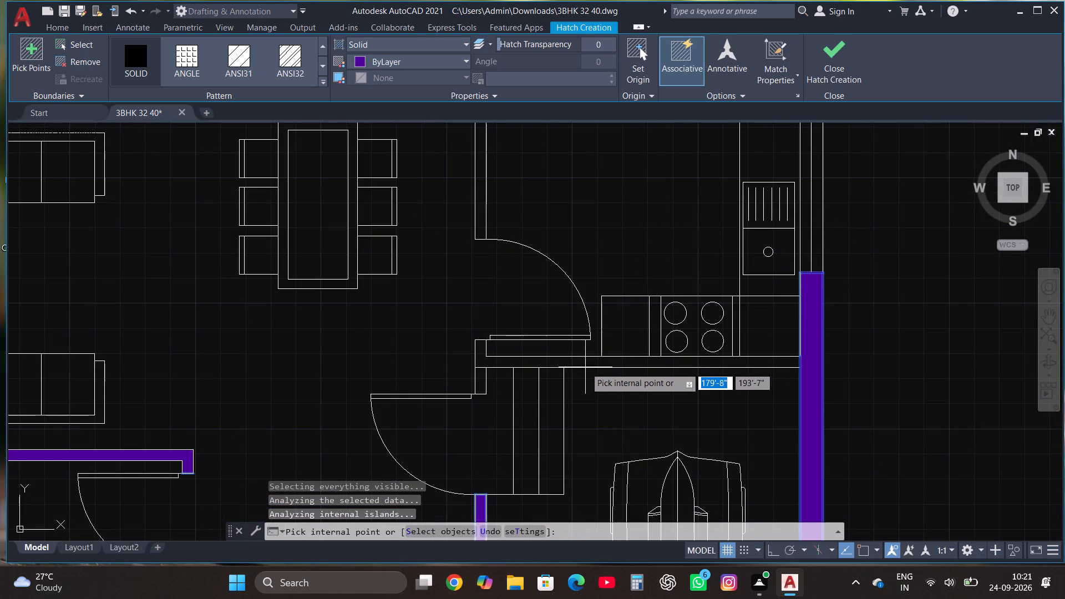
click(581, 361)
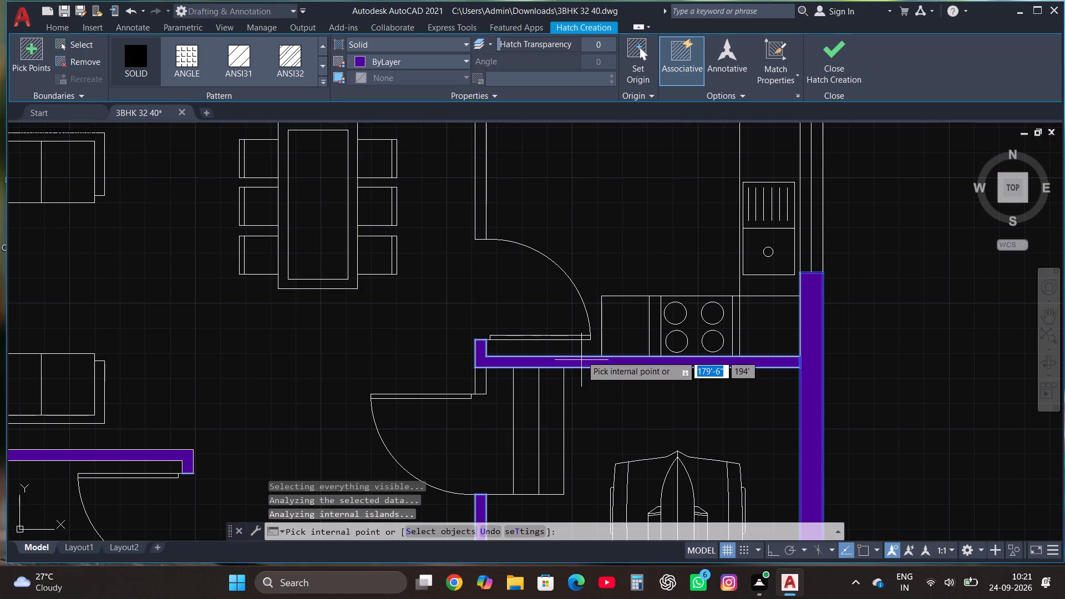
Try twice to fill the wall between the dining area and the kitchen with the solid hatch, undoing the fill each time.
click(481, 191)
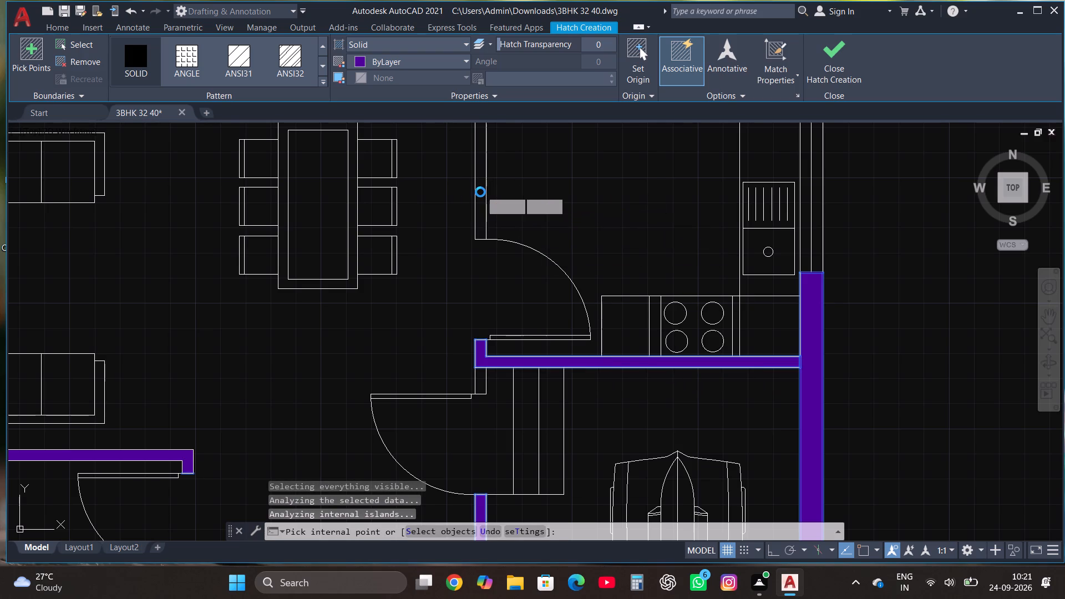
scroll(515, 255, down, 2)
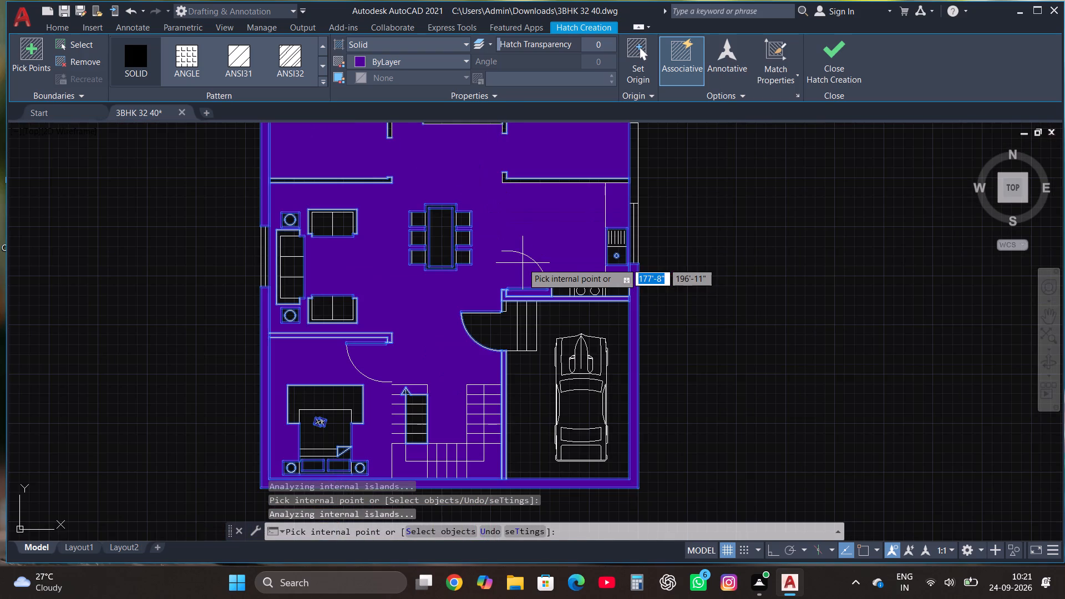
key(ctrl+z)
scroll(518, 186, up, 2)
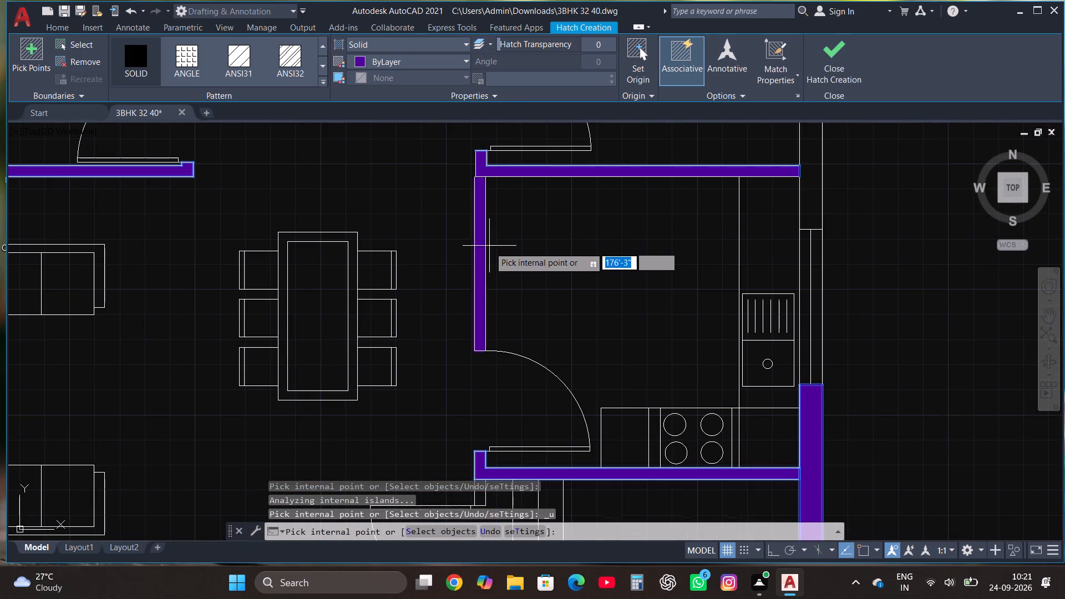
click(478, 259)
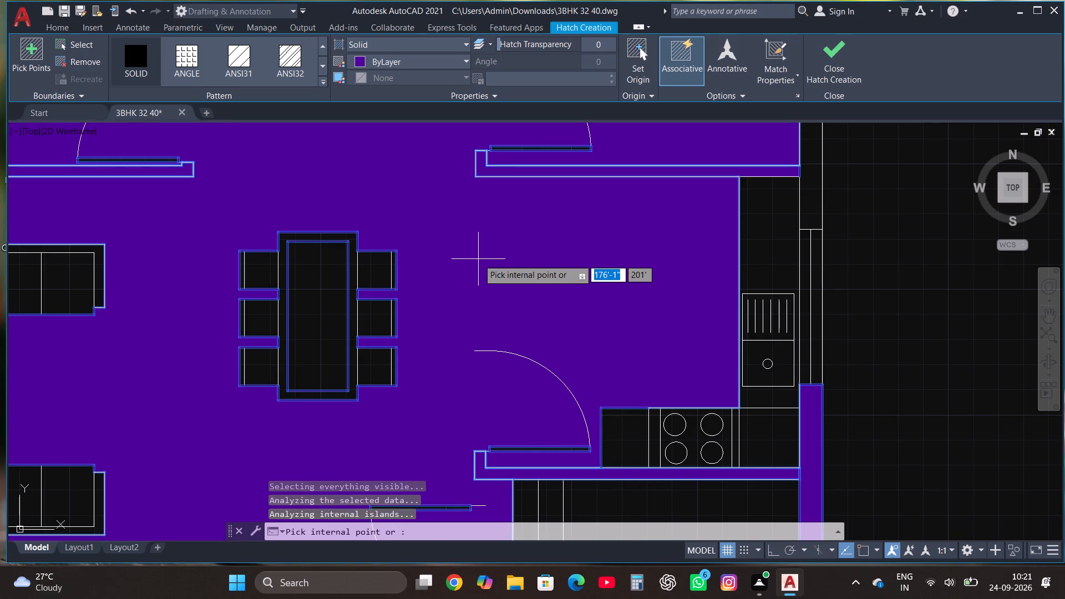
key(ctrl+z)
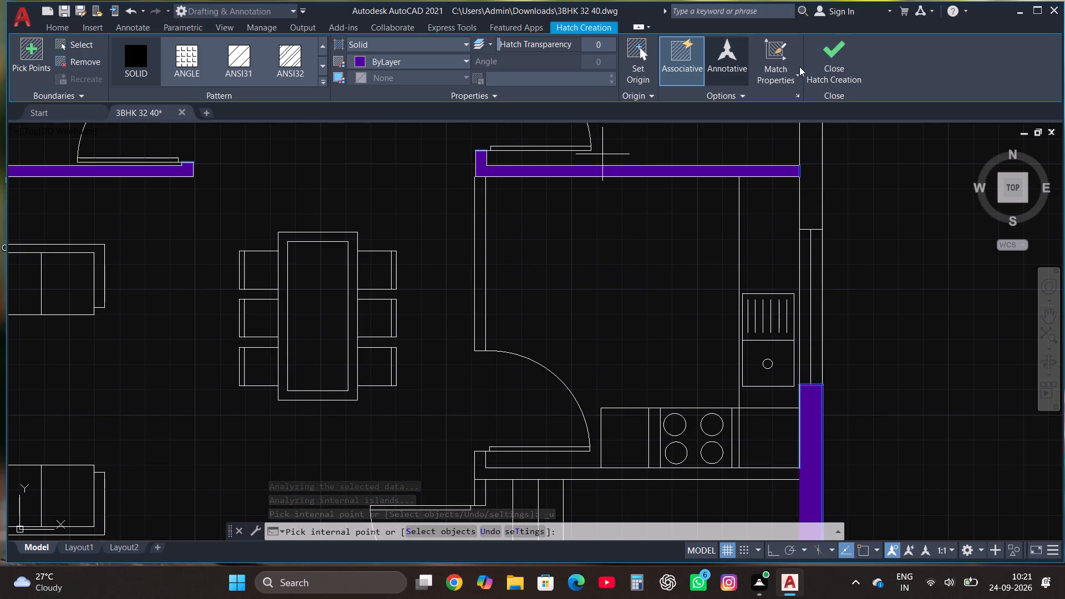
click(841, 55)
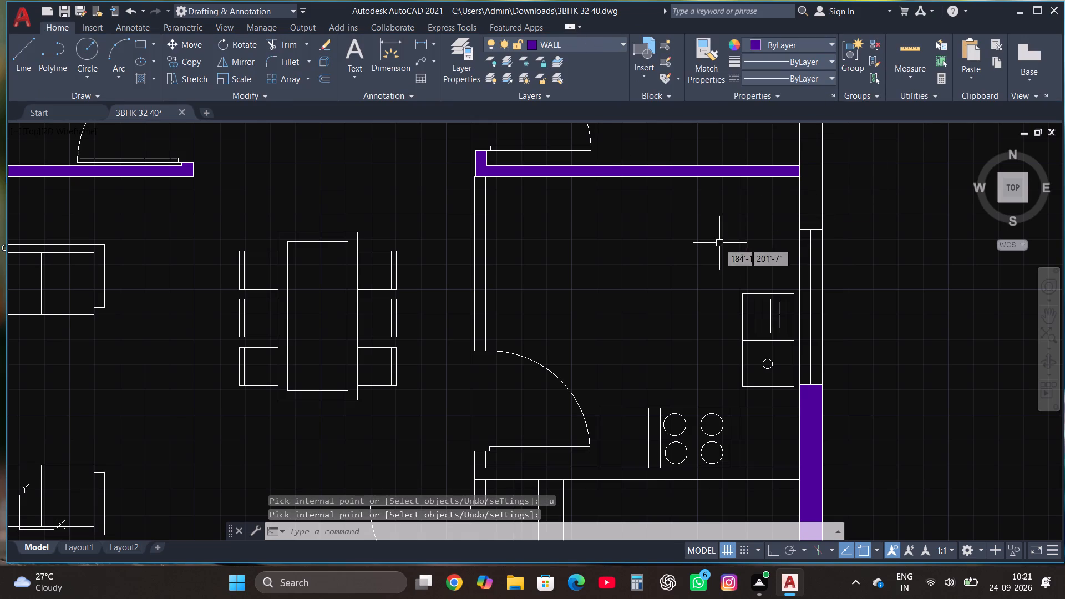
Save the drawing.
scroll(650, 293, down, 2)
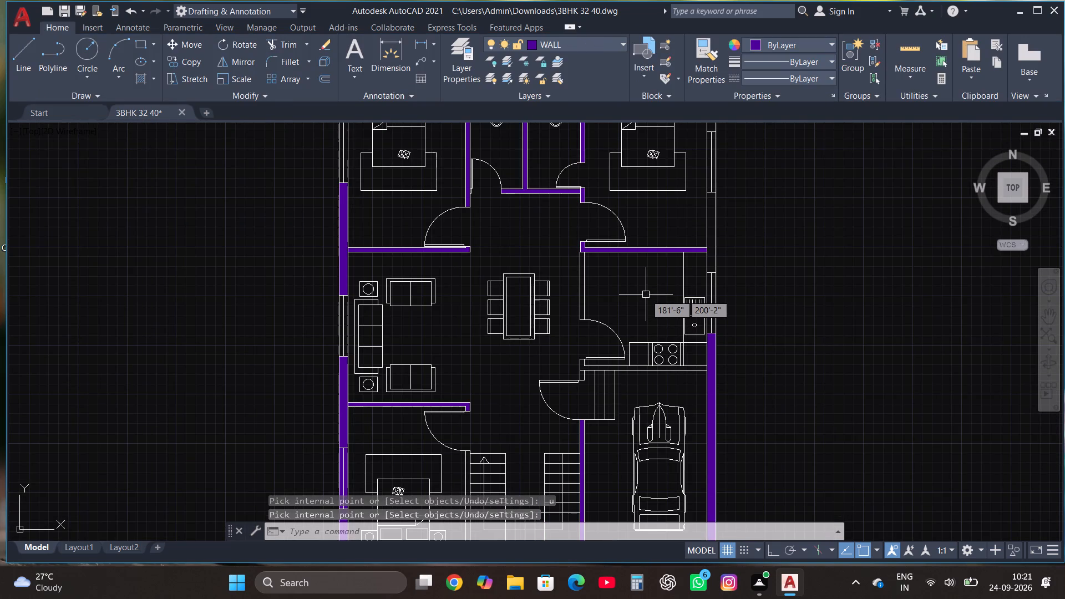
key(ctrl+s)
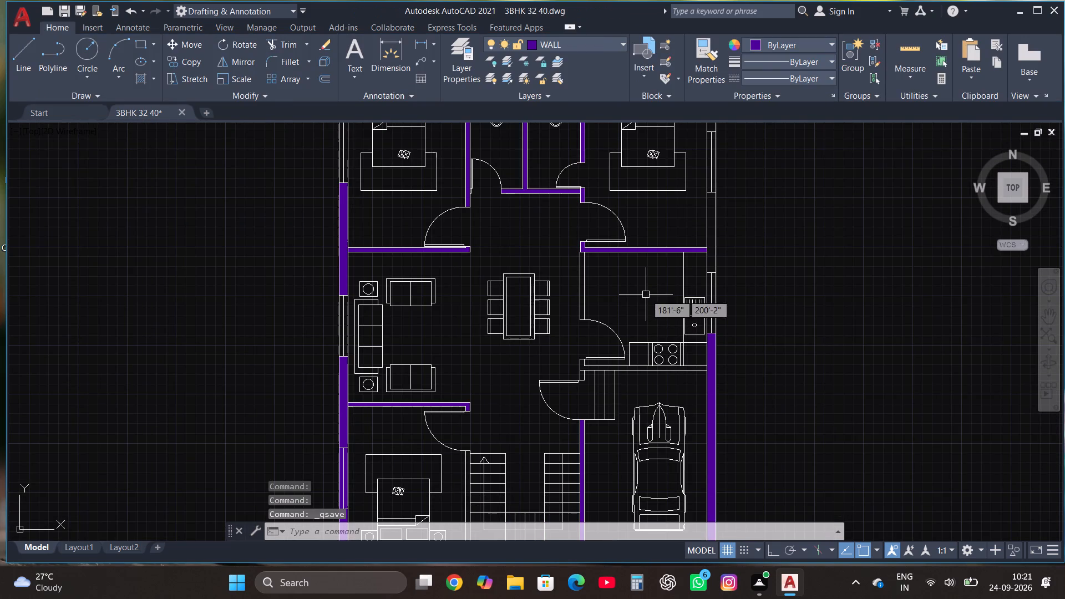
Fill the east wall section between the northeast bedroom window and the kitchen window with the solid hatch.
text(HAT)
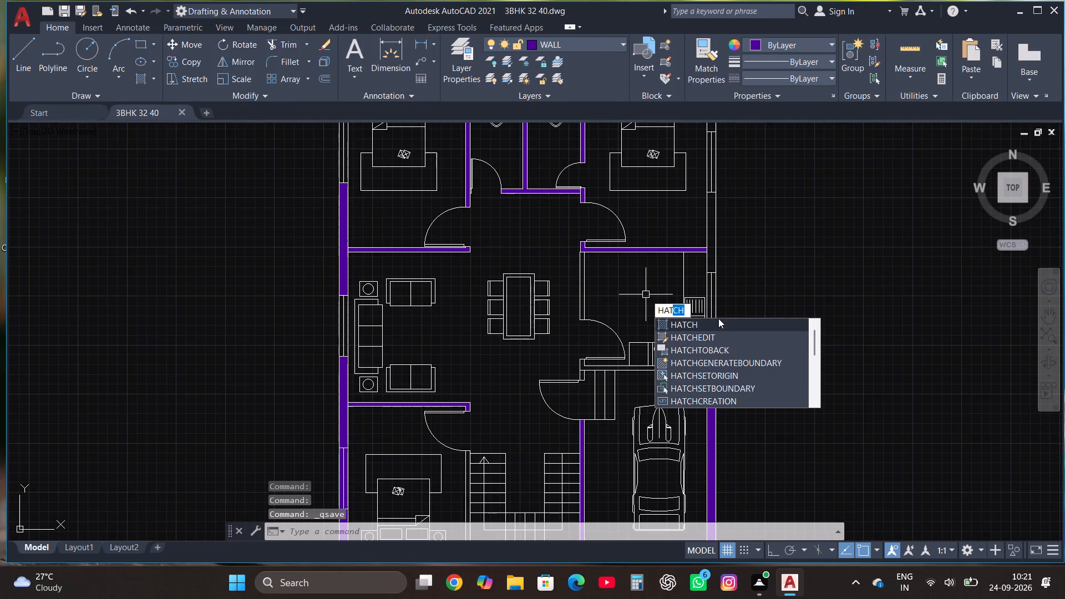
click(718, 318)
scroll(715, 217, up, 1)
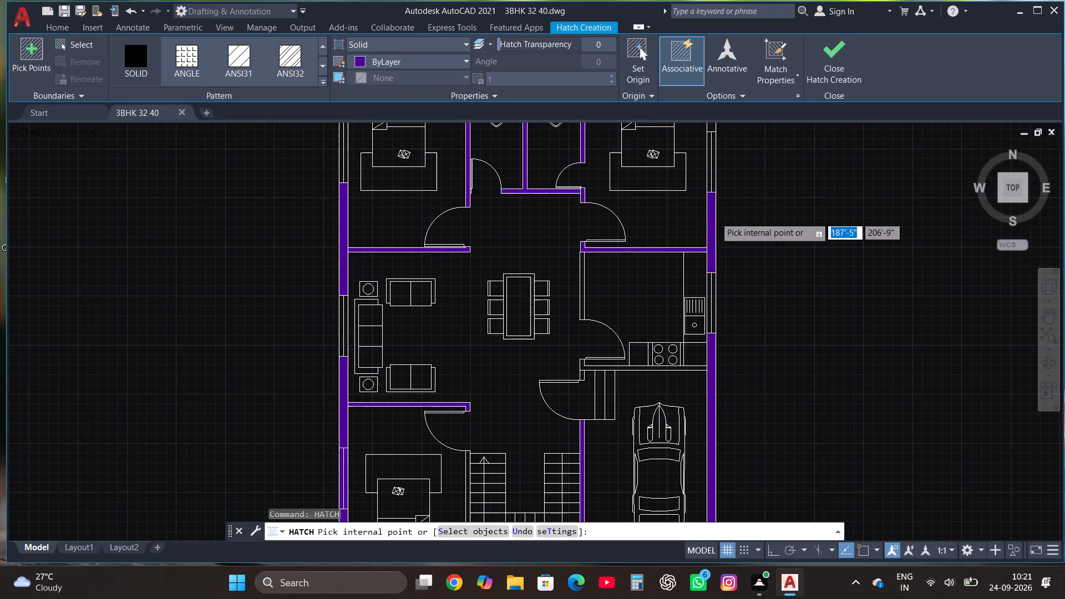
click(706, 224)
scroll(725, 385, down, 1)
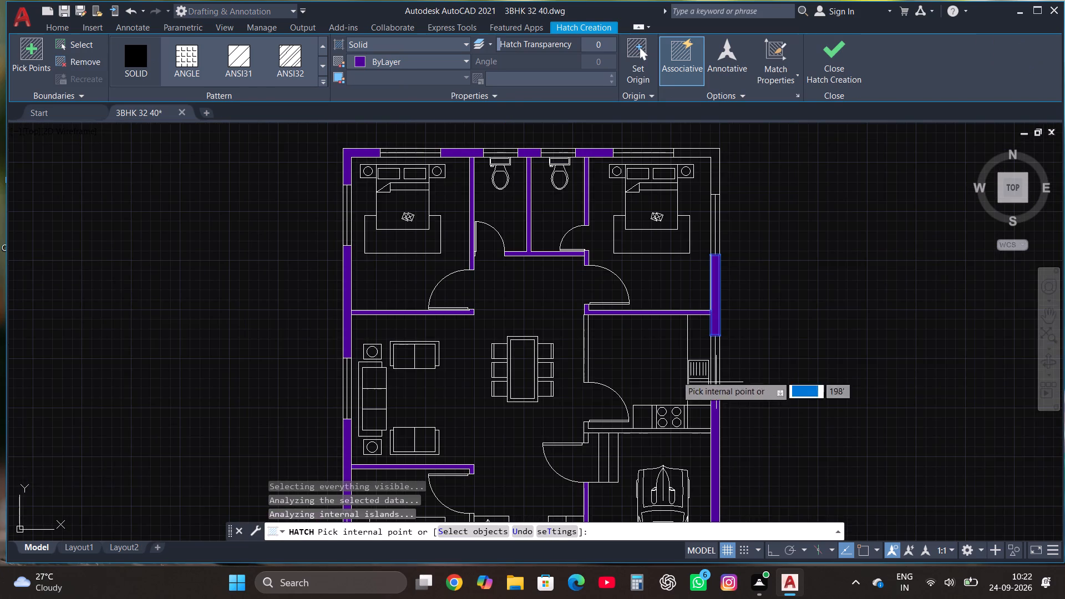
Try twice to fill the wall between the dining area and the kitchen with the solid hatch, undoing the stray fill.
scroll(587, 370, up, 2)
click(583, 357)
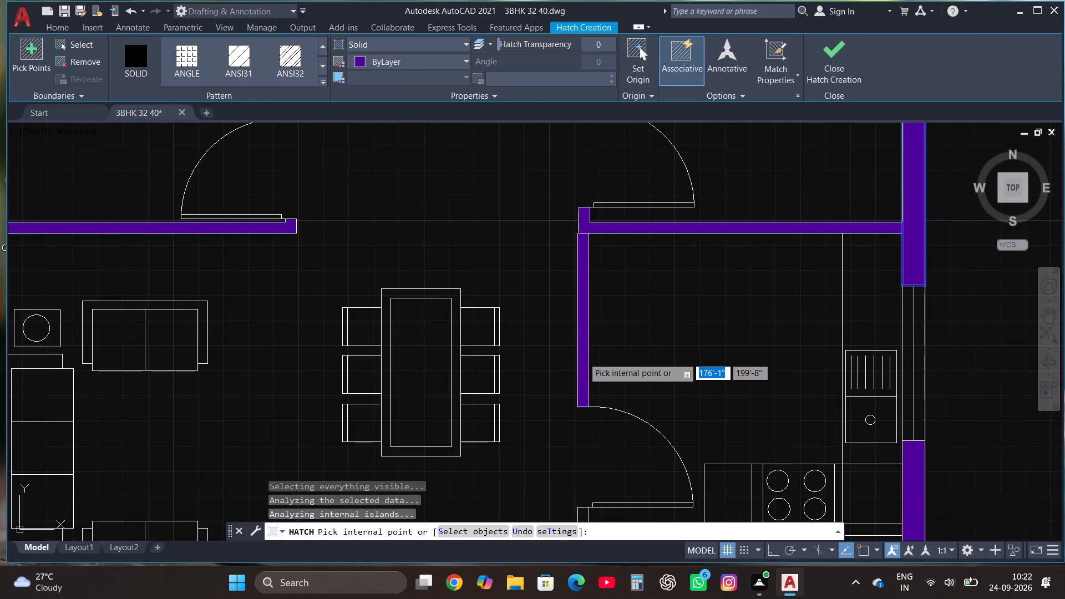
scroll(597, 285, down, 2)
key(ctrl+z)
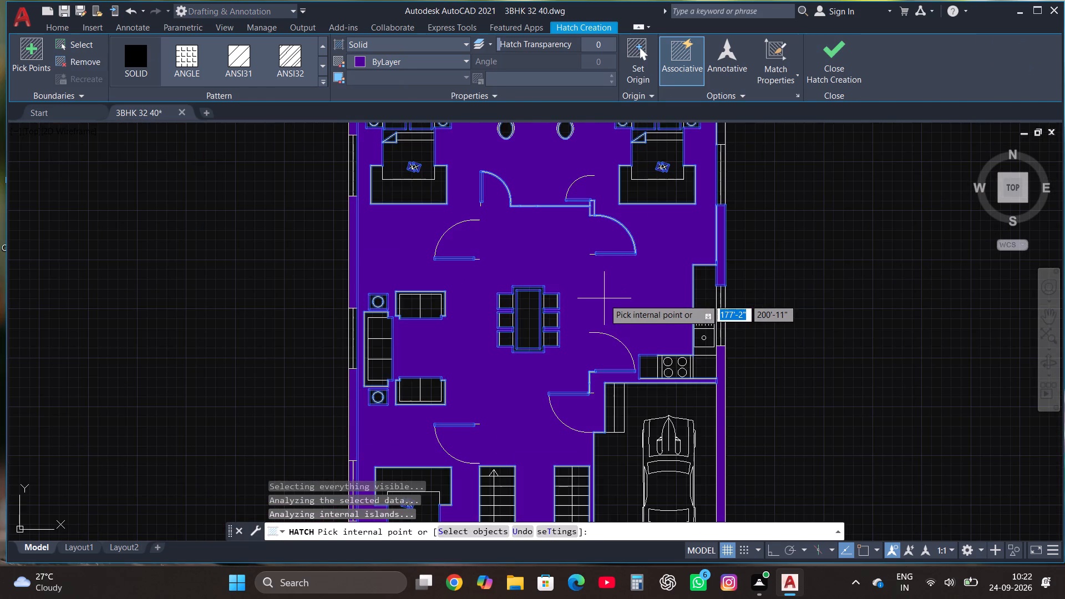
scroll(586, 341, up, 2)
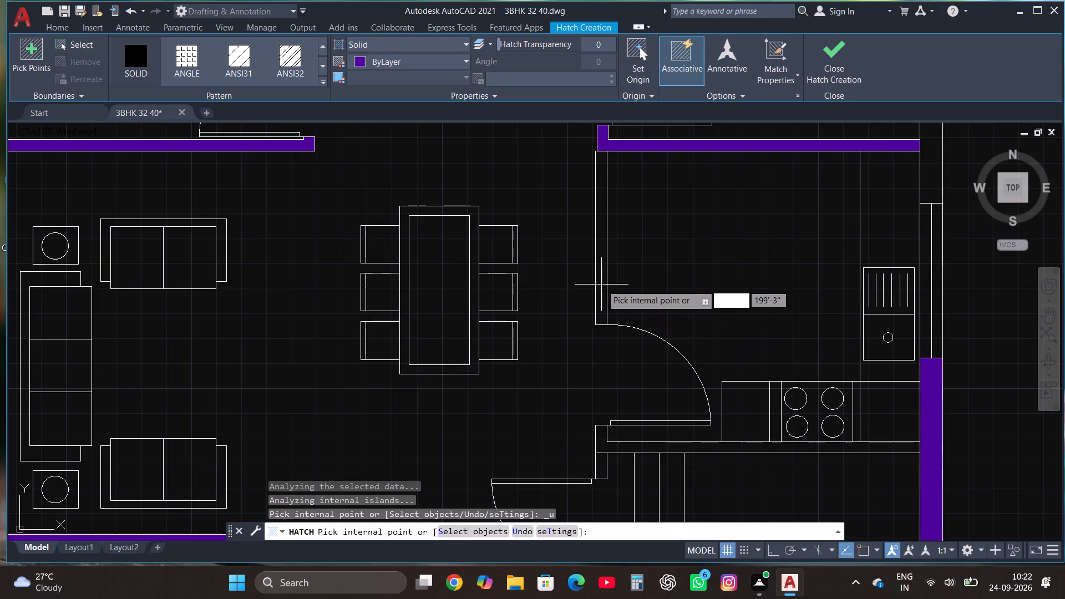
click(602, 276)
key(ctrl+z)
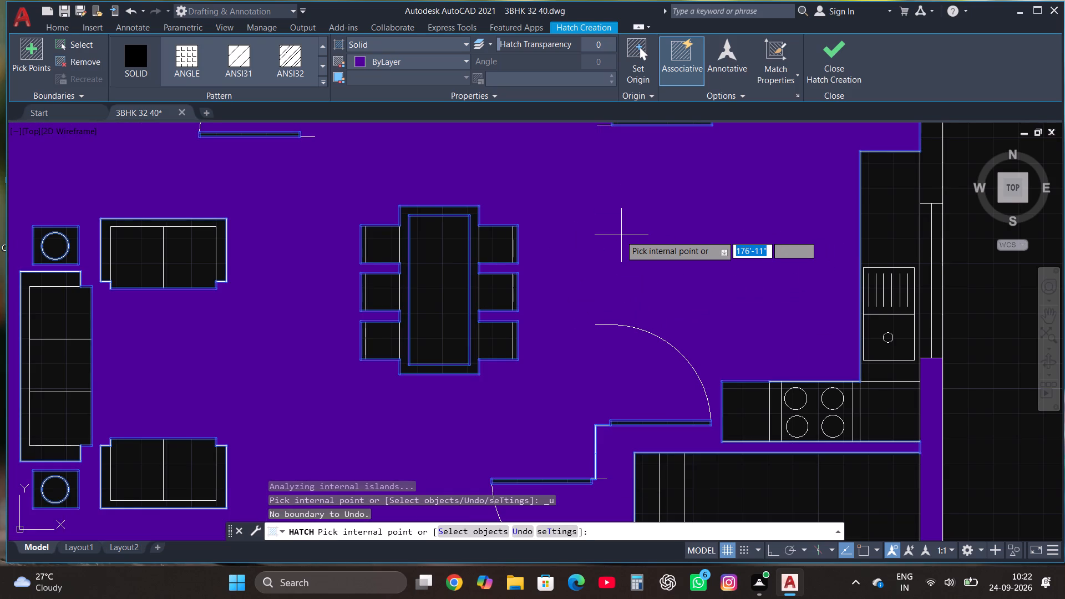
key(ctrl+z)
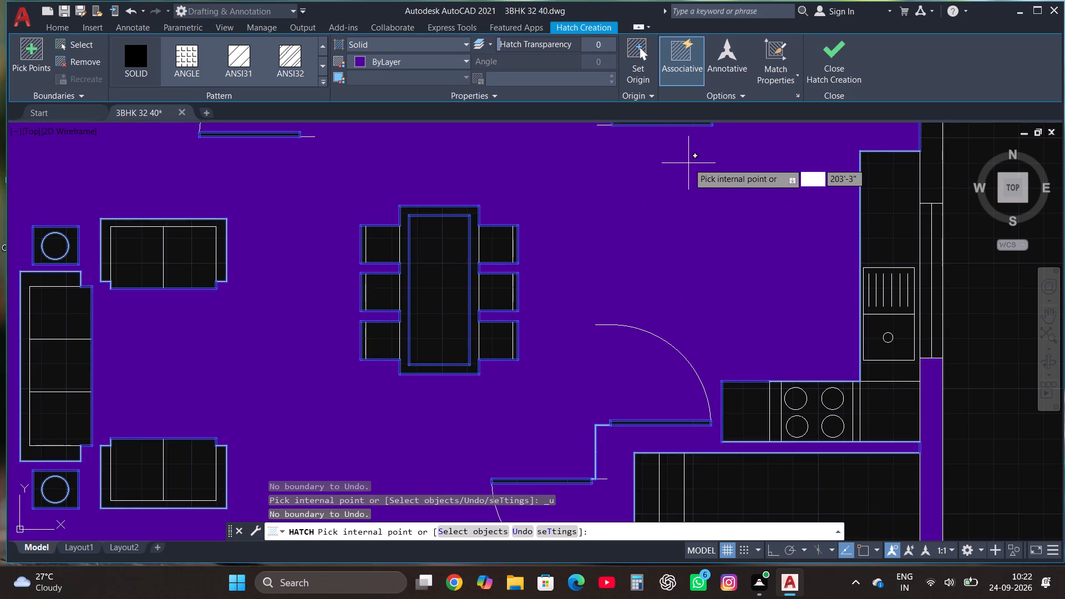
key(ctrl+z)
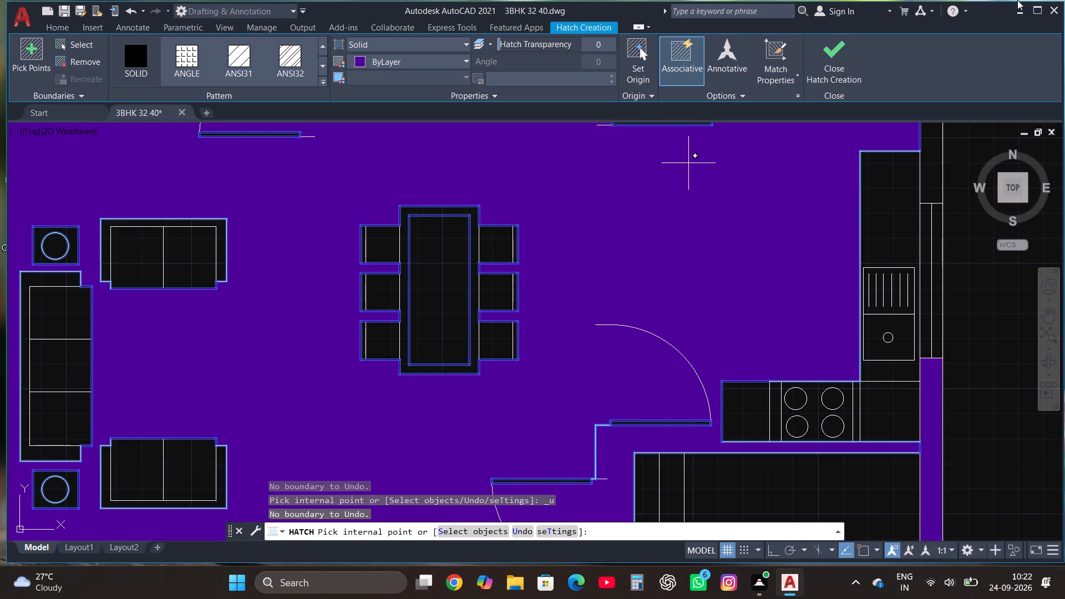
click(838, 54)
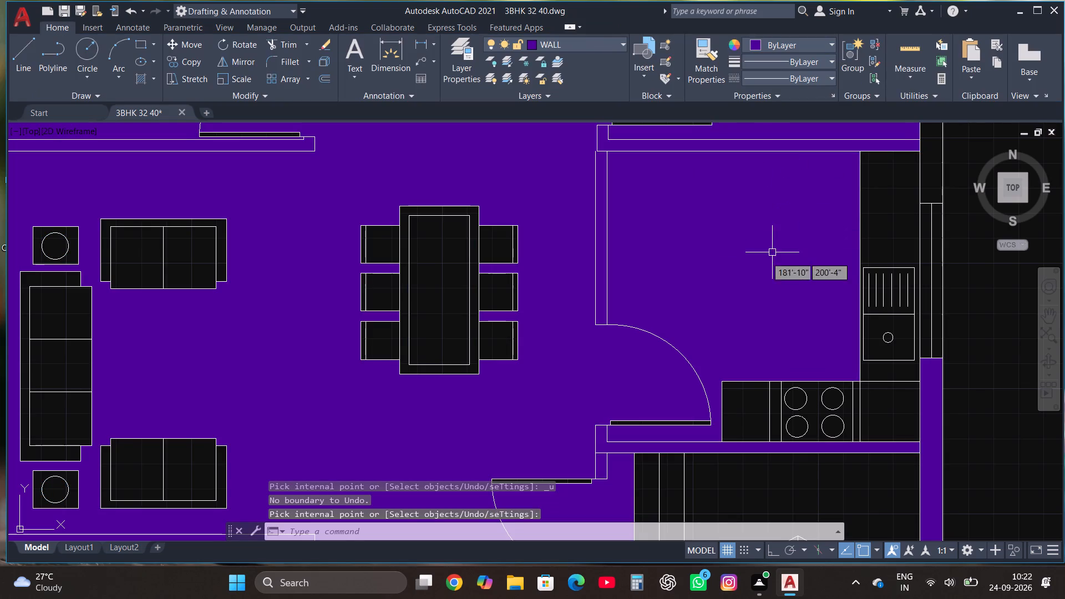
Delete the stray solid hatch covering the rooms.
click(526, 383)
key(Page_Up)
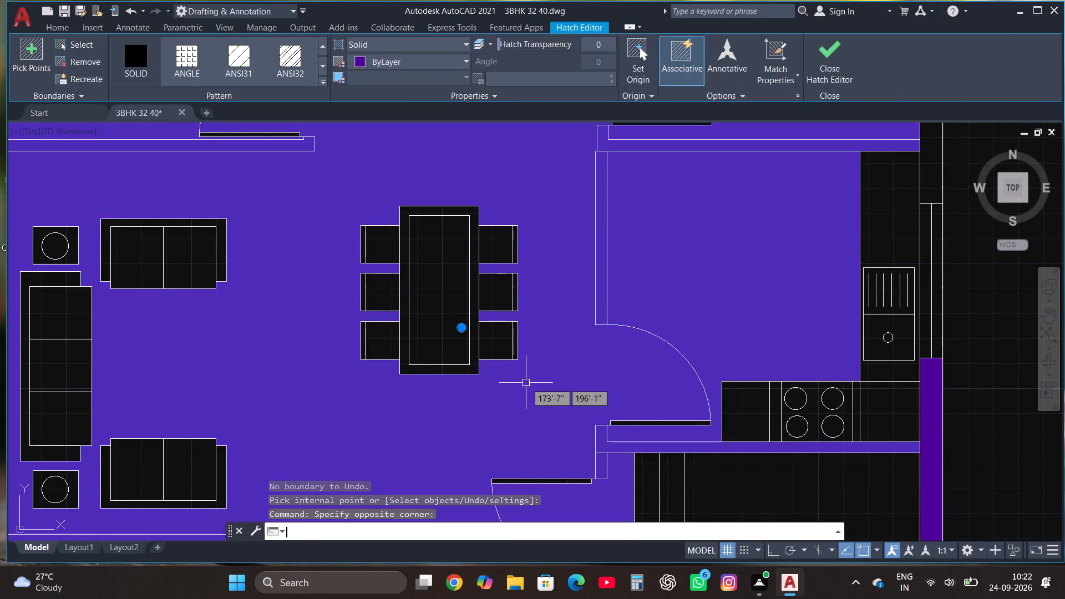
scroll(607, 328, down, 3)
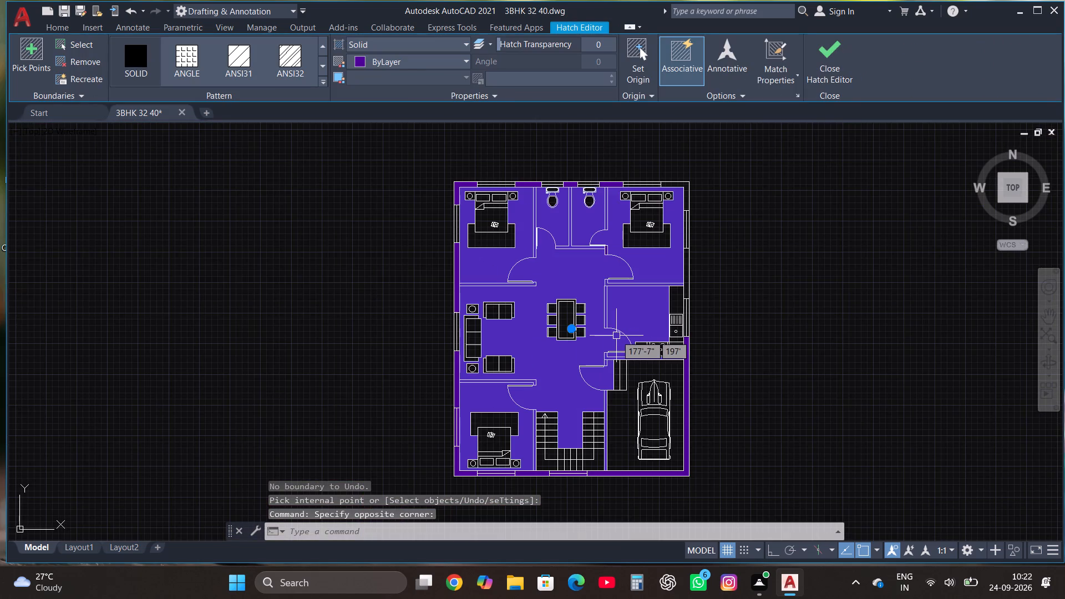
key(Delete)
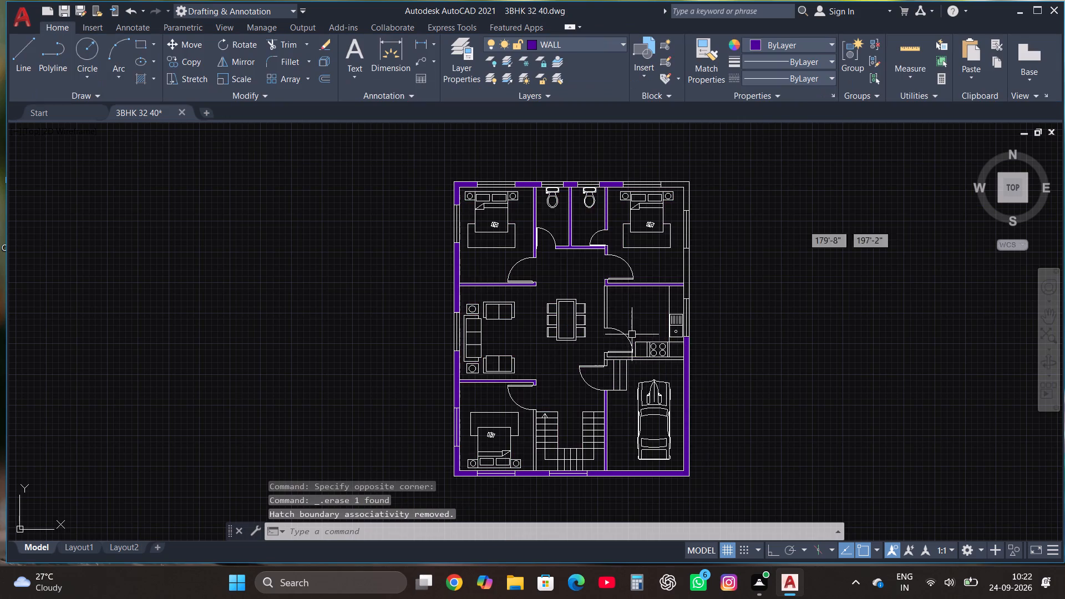
Fill the northeast corner wall and the east wall section south of the northeast bedroom window with the solid hatch.
scroll(735, 176, up, 2)
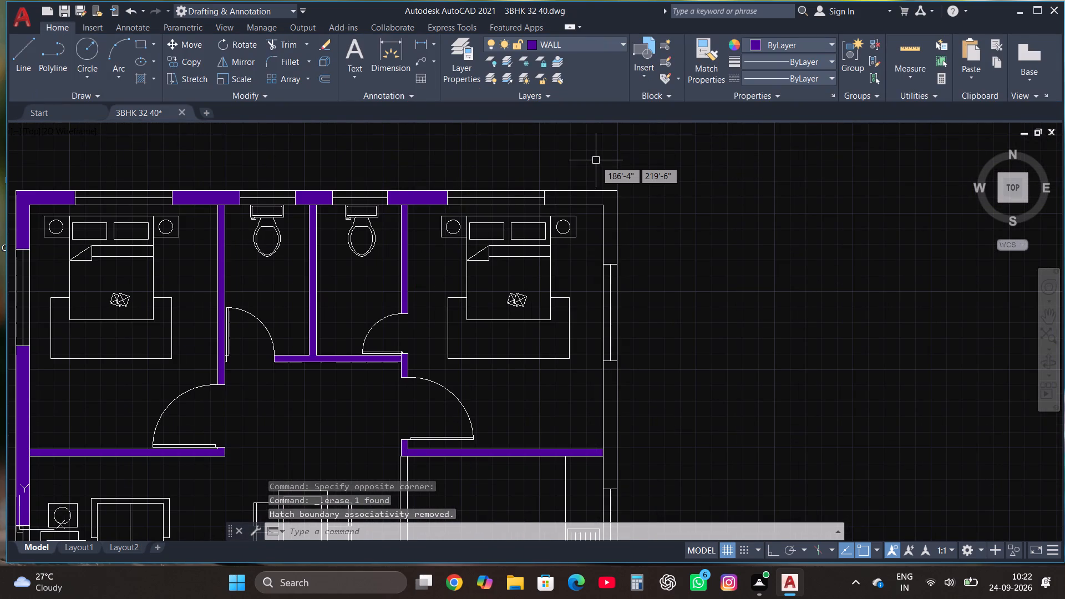
scroll(596, 160, up, 1)
text(HAT)
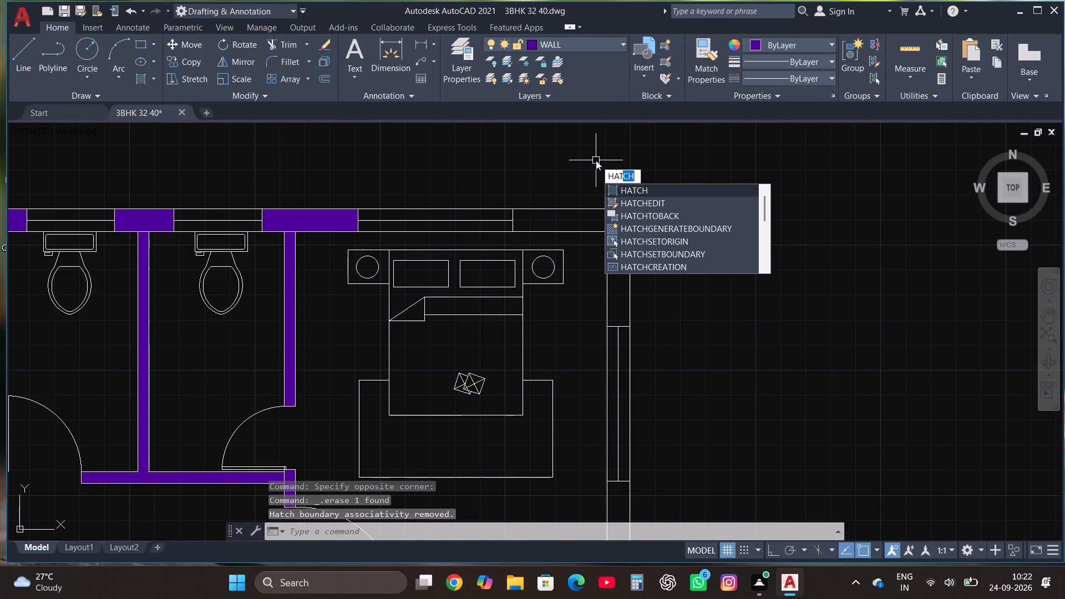
click(646, 191)
click(600, 225)
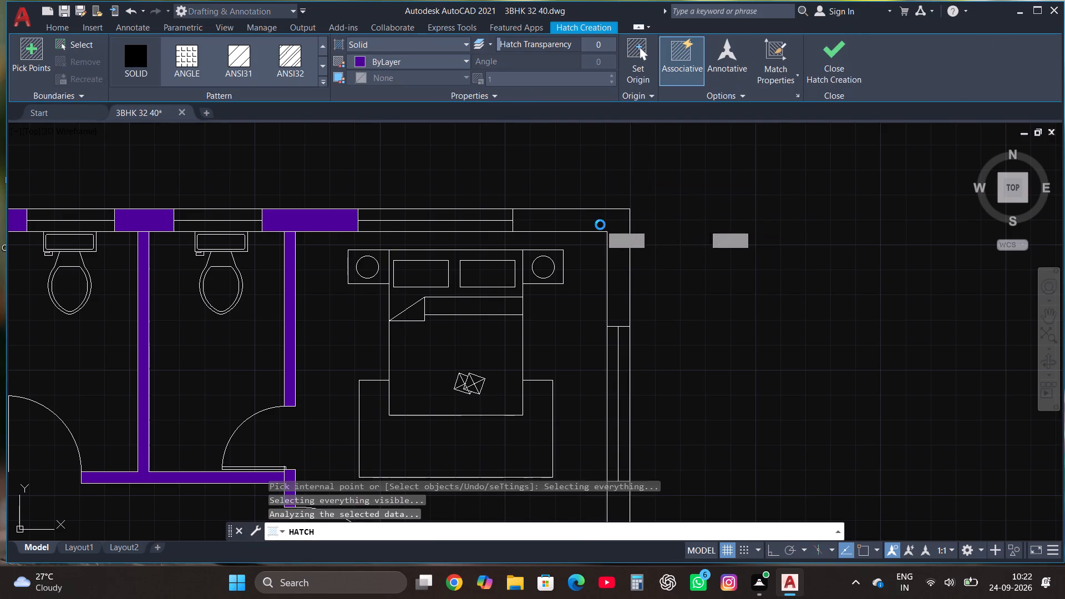
click(621, 502)
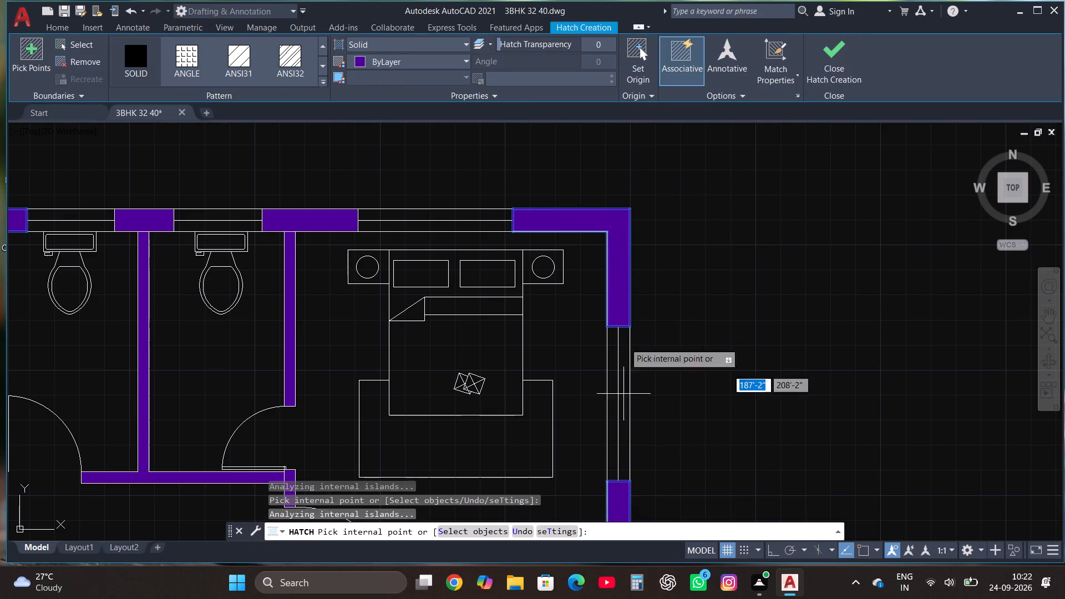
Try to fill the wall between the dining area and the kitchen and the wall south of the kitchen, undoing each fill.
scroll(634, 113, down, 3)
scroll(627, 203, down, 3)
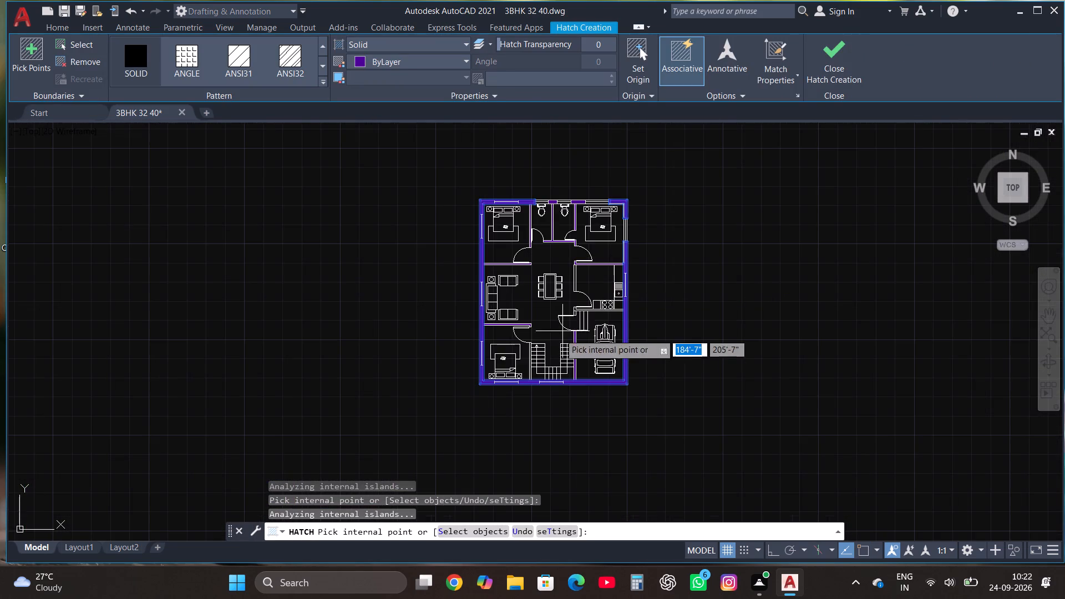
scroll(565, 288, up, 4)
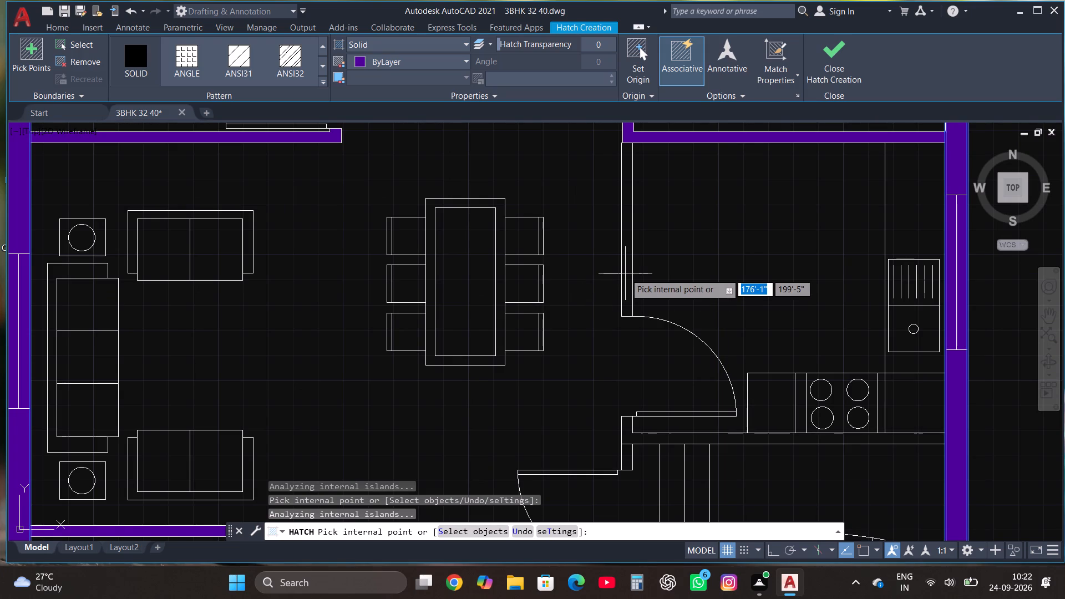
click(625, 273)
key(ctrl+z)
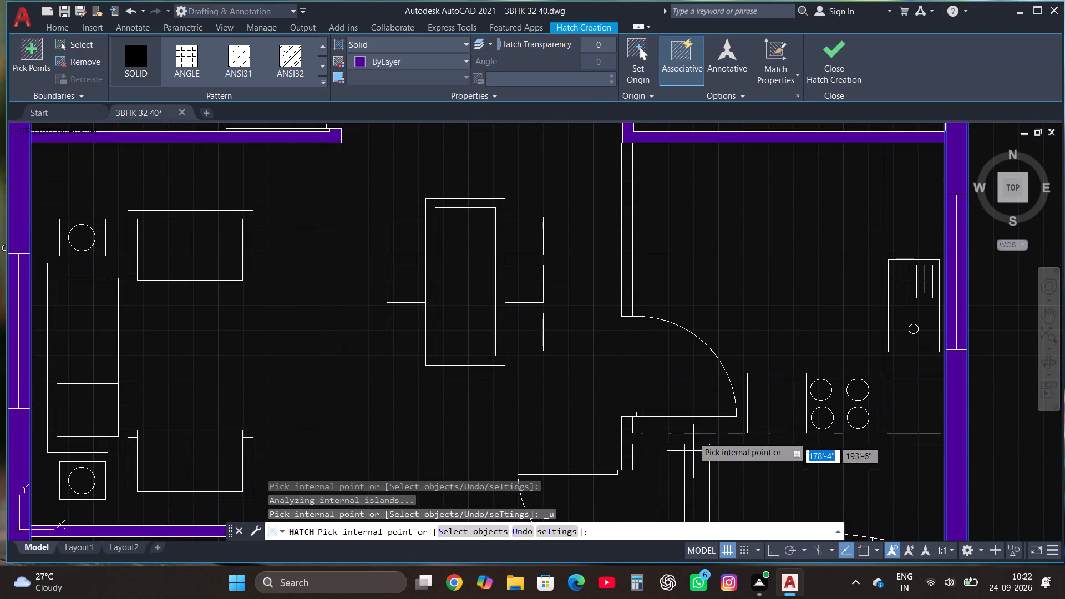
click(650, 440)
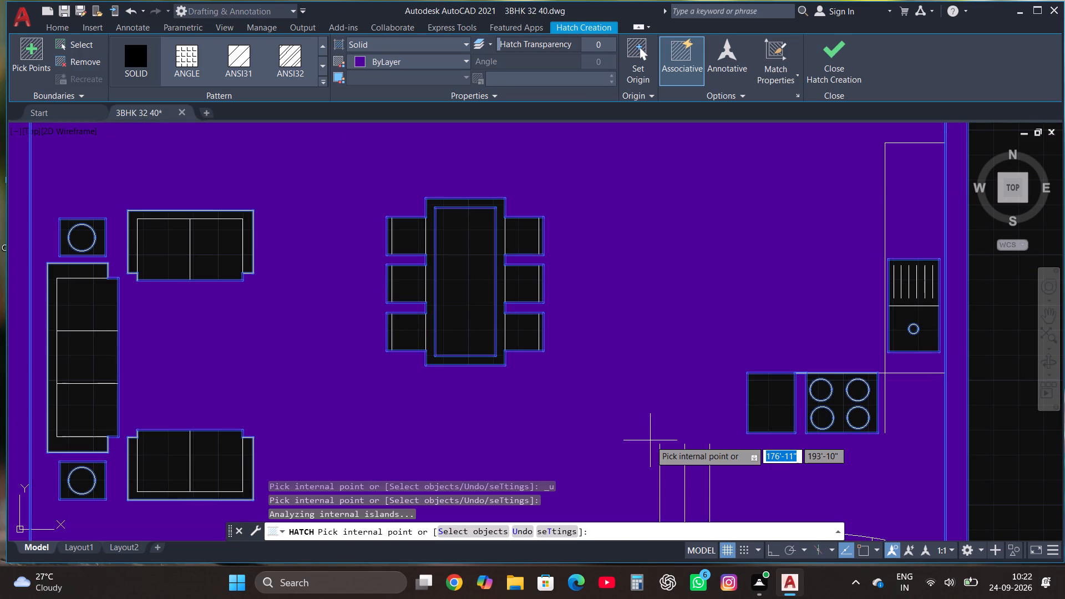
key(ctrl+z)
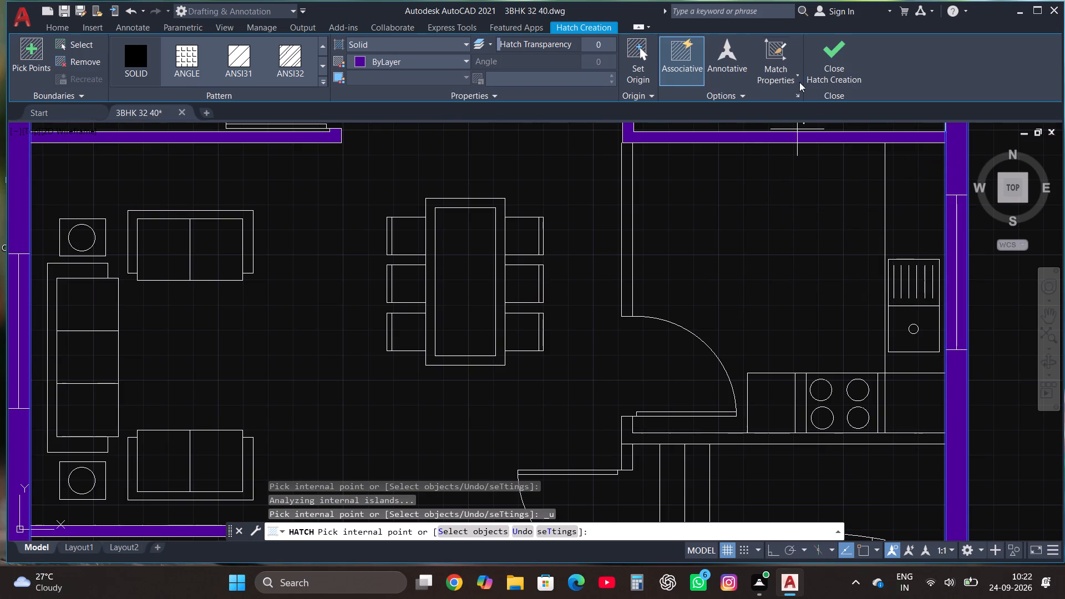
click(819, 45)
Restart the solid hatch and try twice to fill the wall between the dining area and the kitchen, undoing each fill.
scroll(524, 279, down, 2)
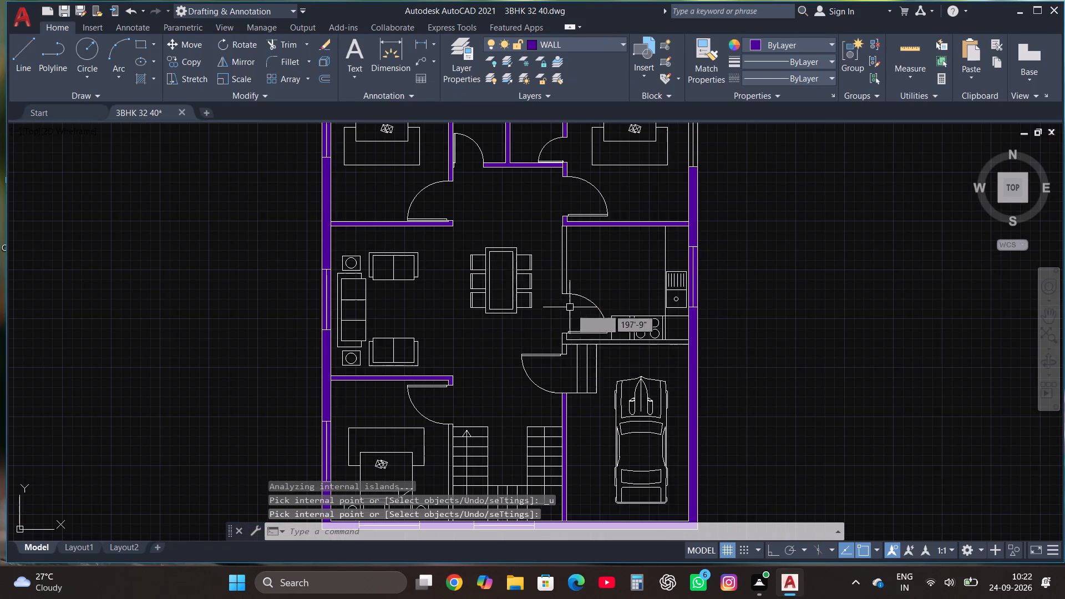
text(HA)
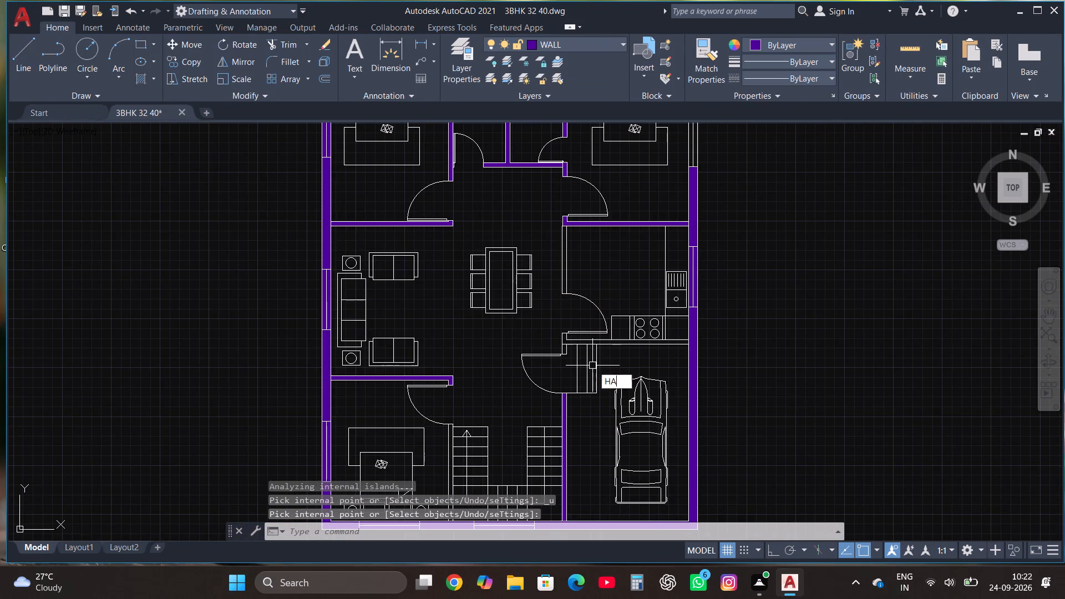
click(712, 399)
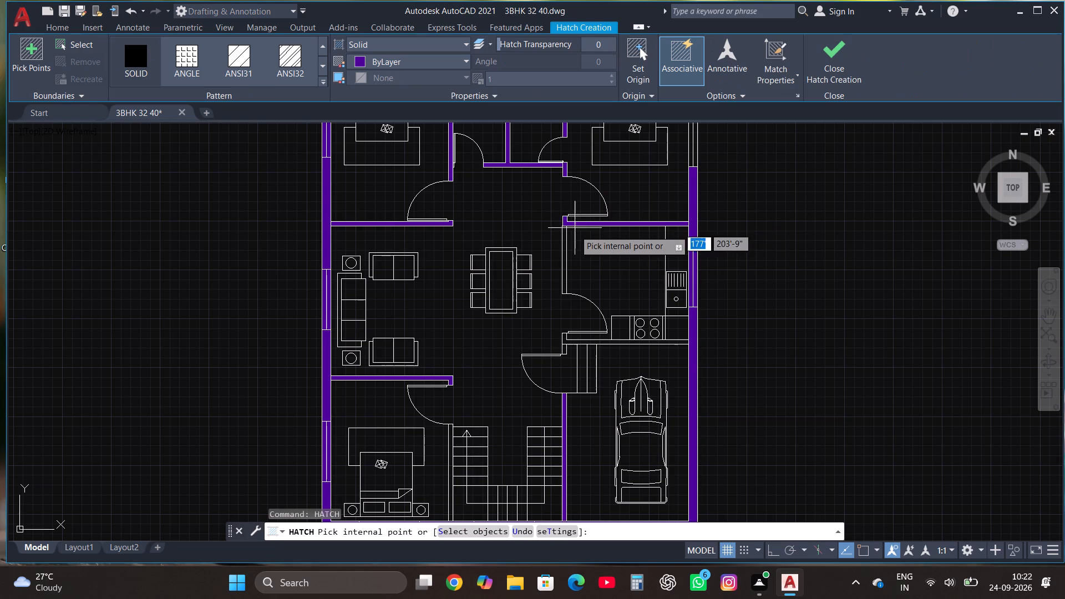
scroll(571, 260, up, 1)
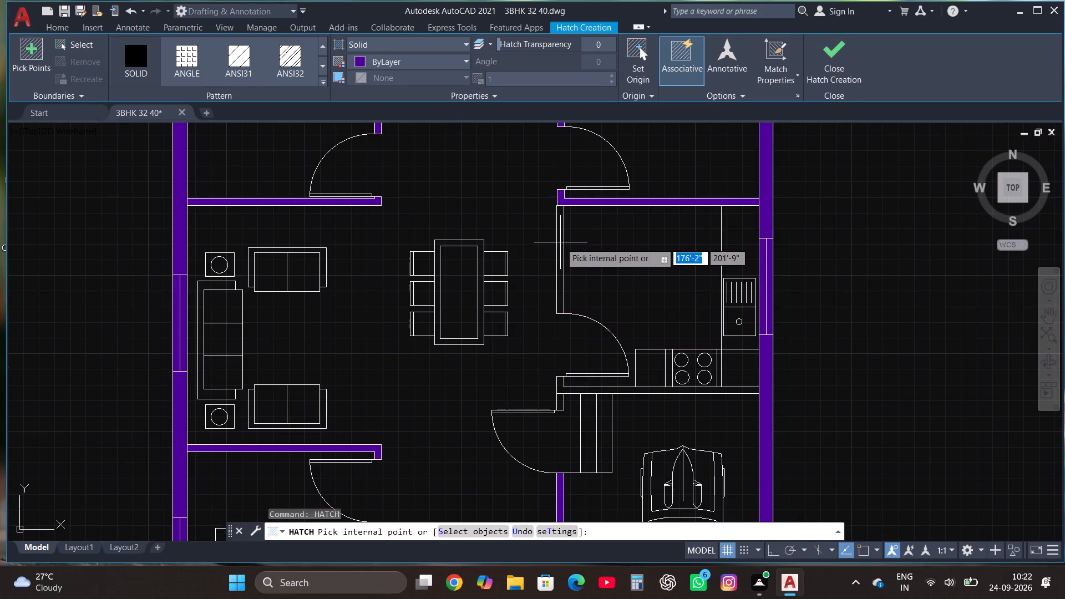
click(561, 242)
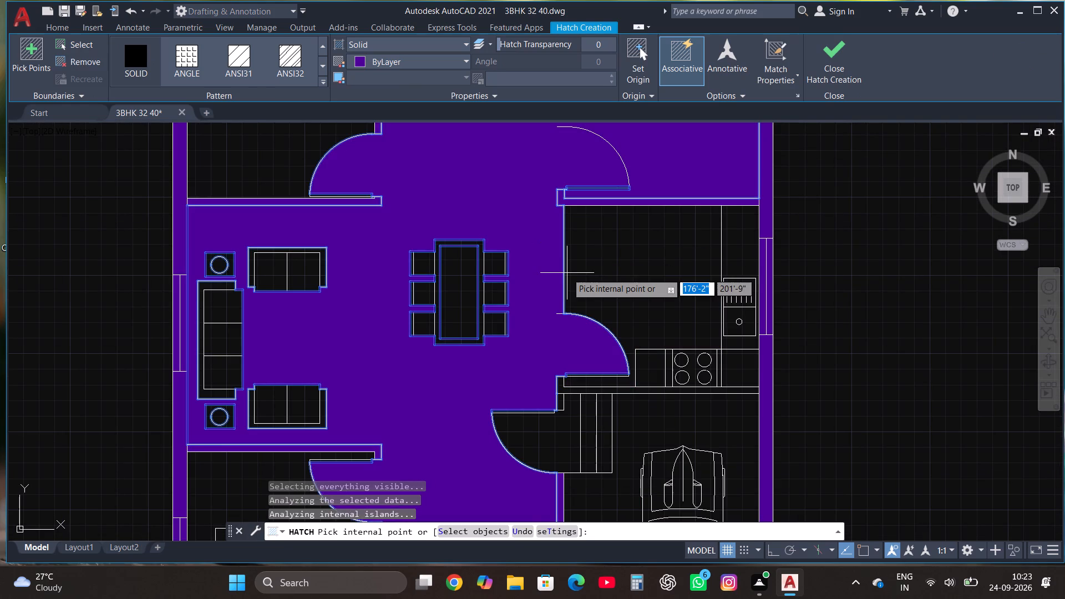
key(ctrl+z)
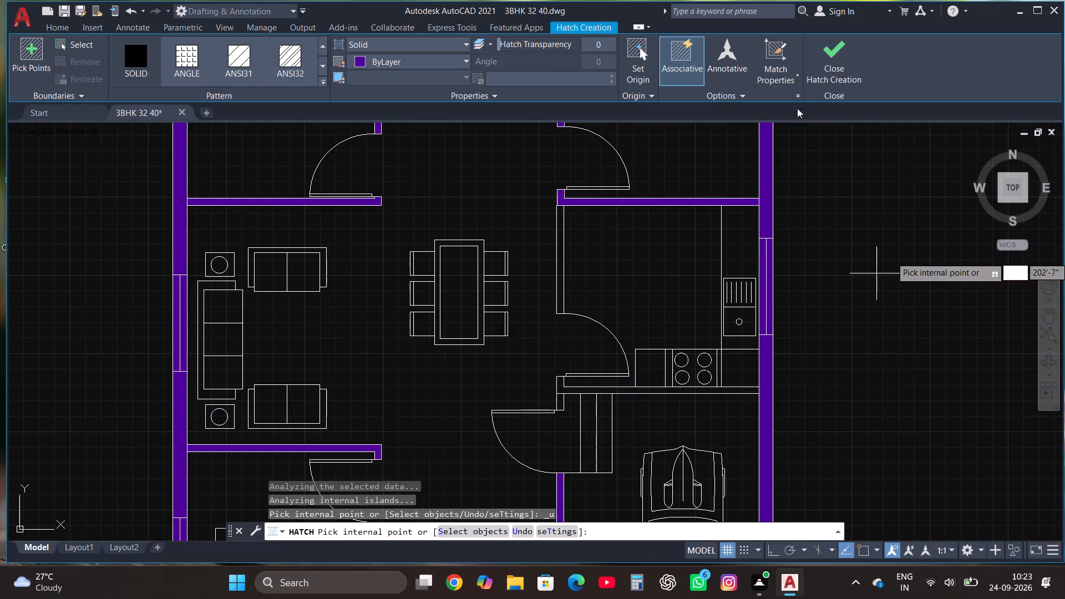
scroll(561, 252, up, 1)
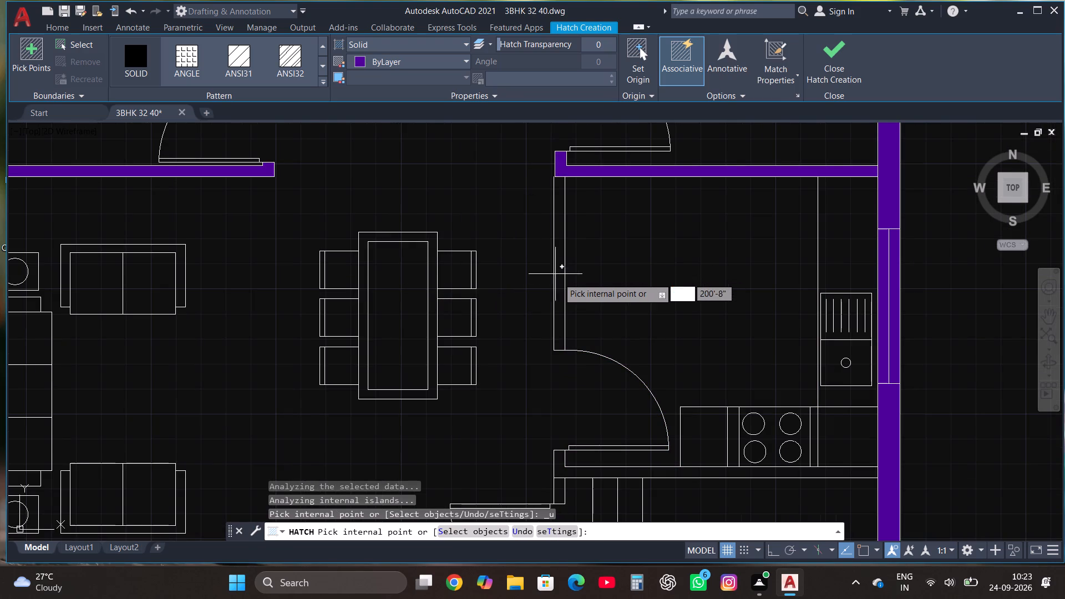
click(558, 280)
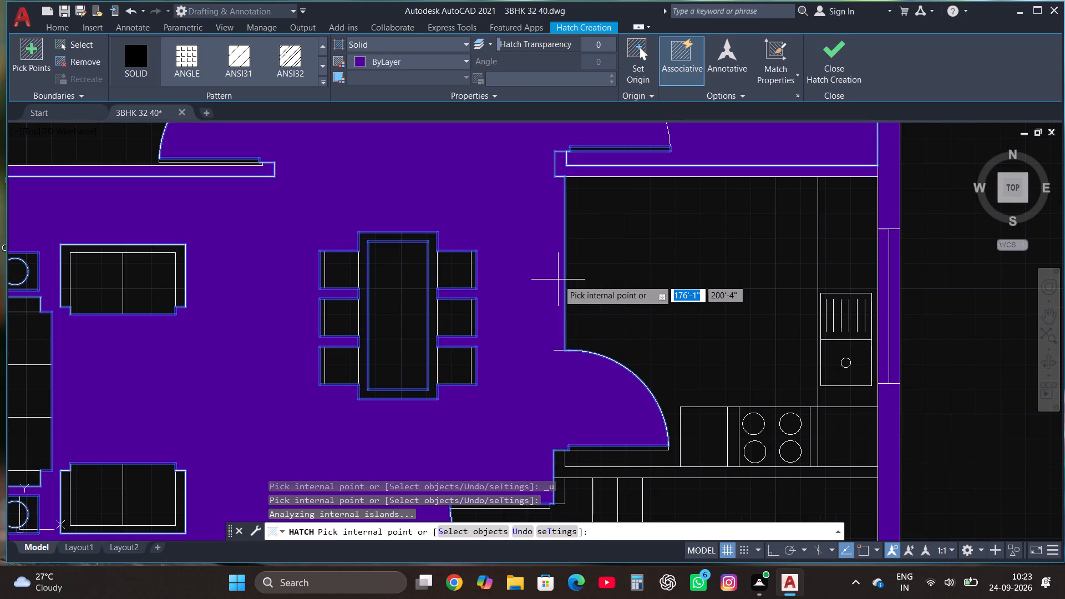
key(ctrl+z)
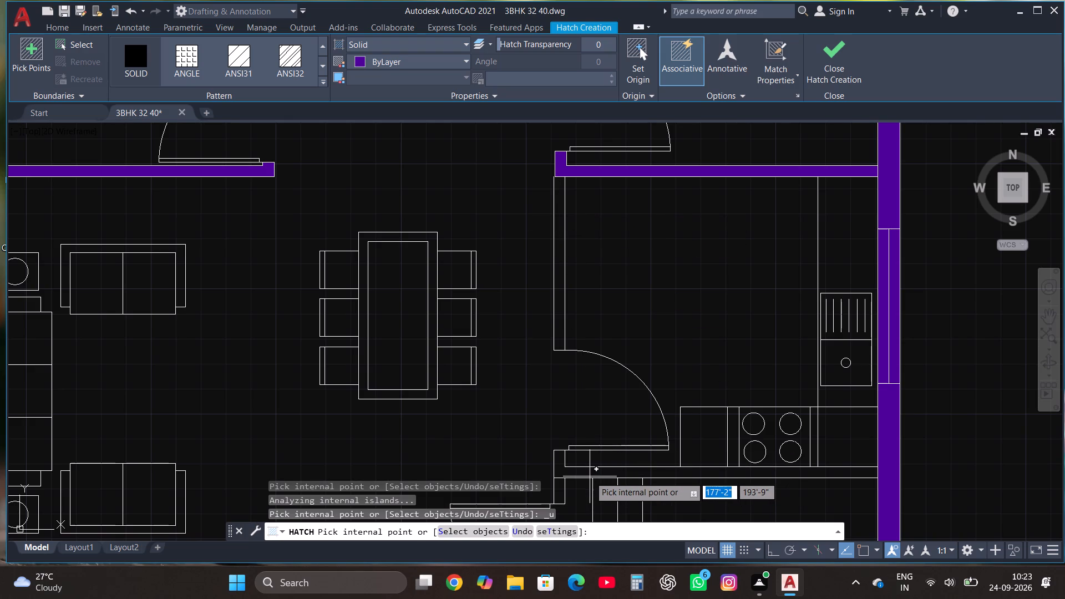
Fill the wall south of the kitchen, including its west corner, with the solid hatch.
scroll(666, 410, down, 1)
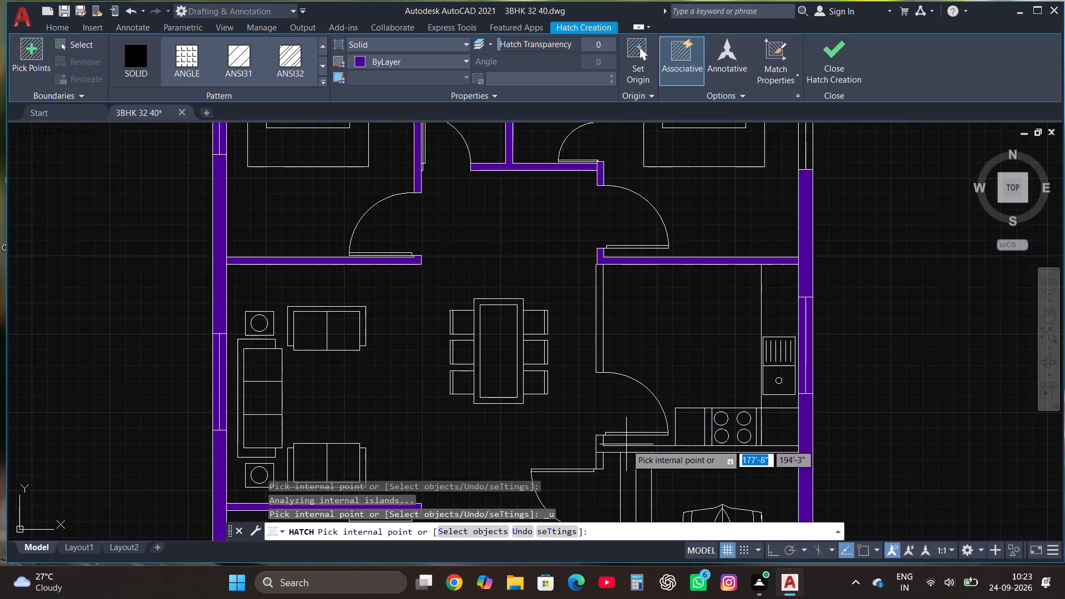
scroll(612, 453, up, 2)
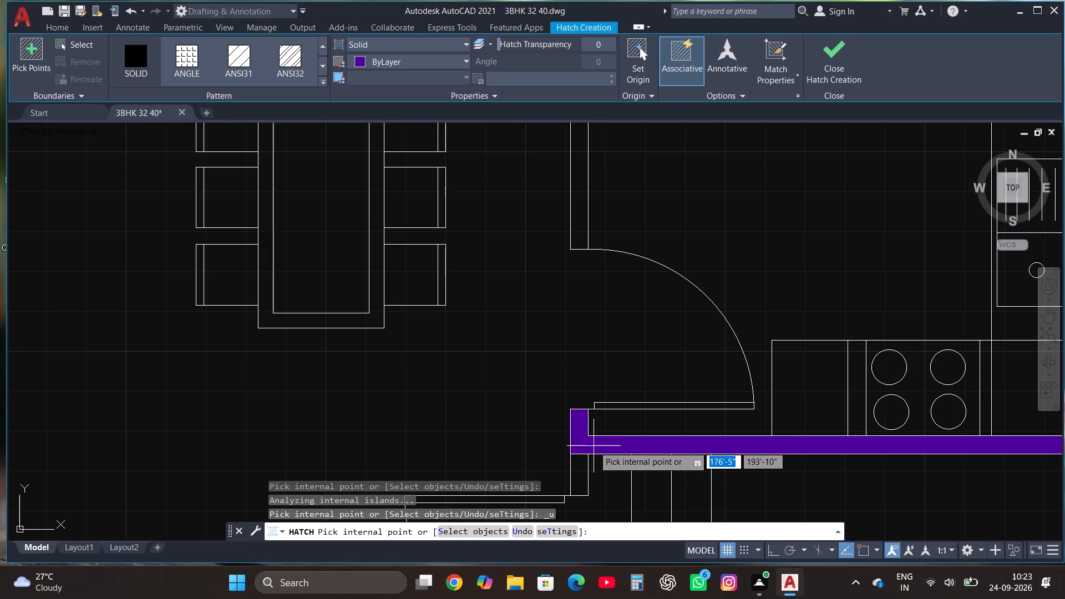
click(594, 446)
scroll(594, 446, down, 1)
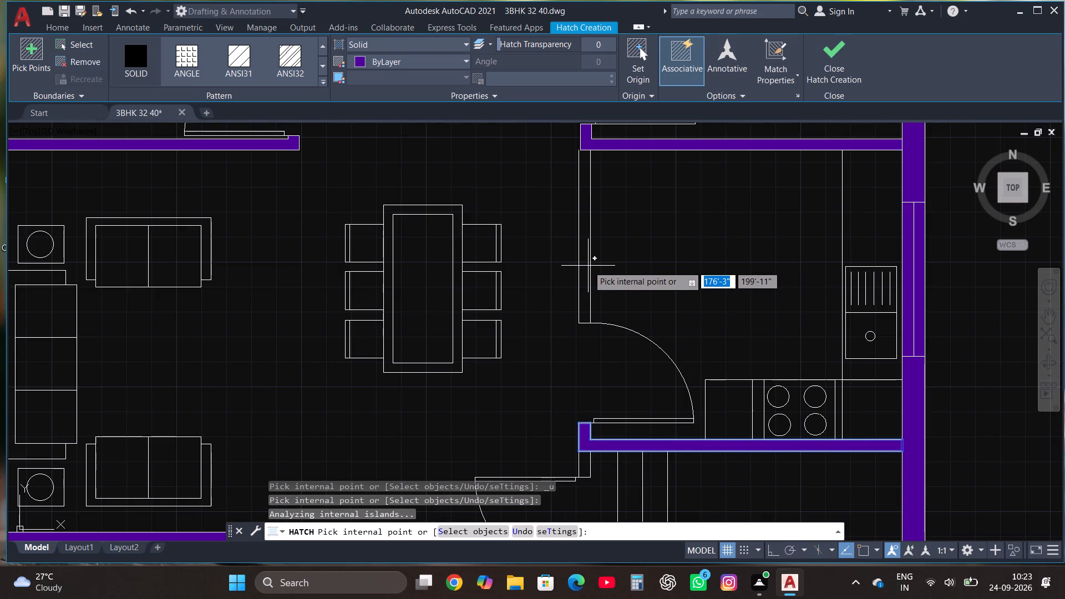
key(Escape)
Move the dining-side line of the wall between the dining area and kitchen onto the corner of the hatched wall above it.
scroll(578, 143, up, 2)
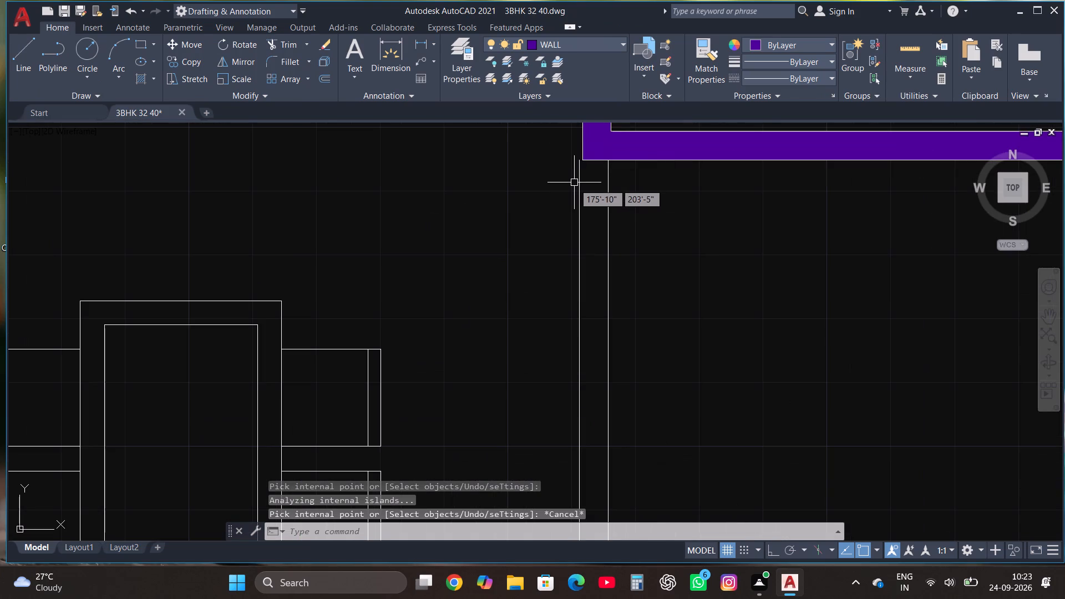
click(579, 191)
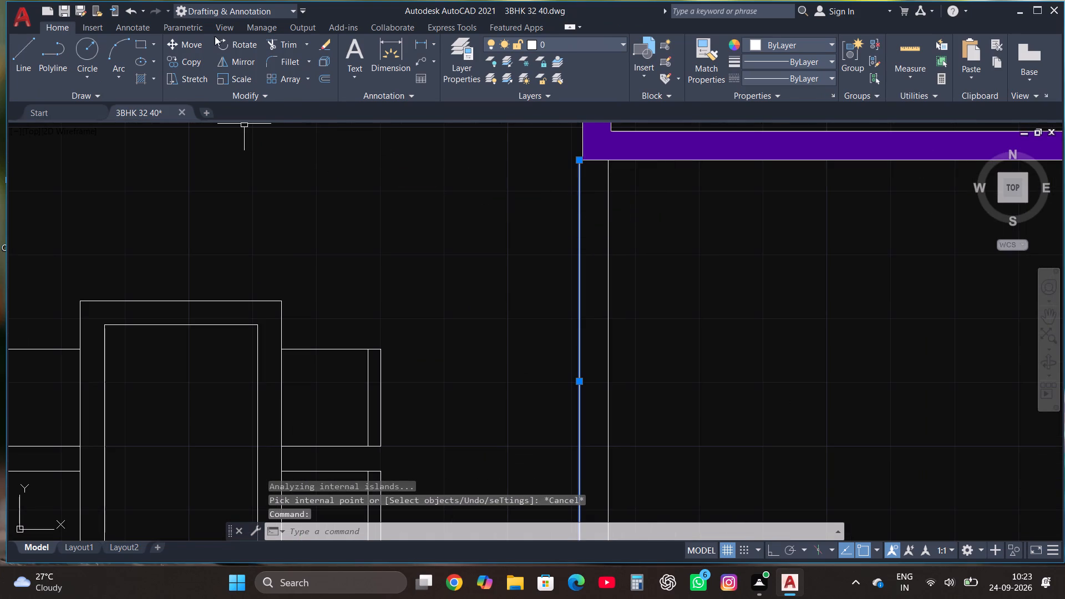
click(191, 45)
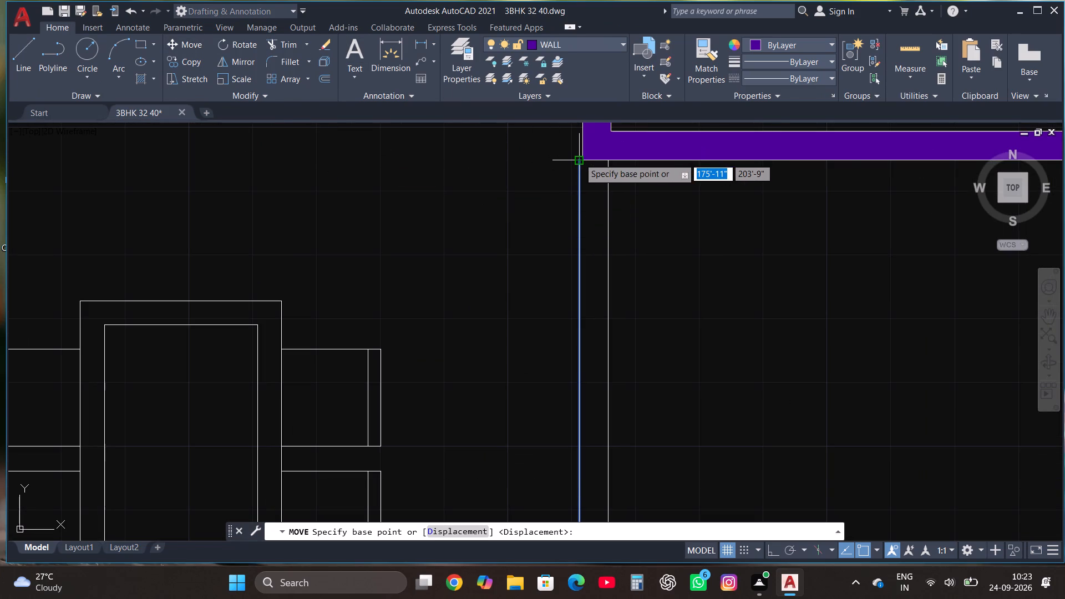
click(579, 158)
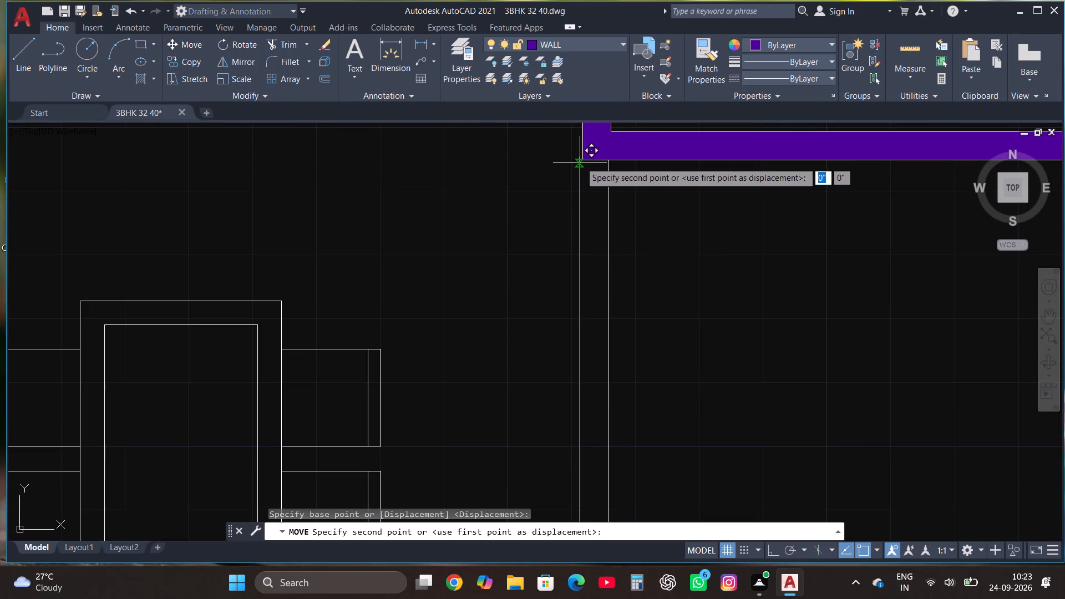
click(581, 161)
Trim the short end line overhanging the moved wall line beside the kitchen door.
scroll(526, 189, down, 3)
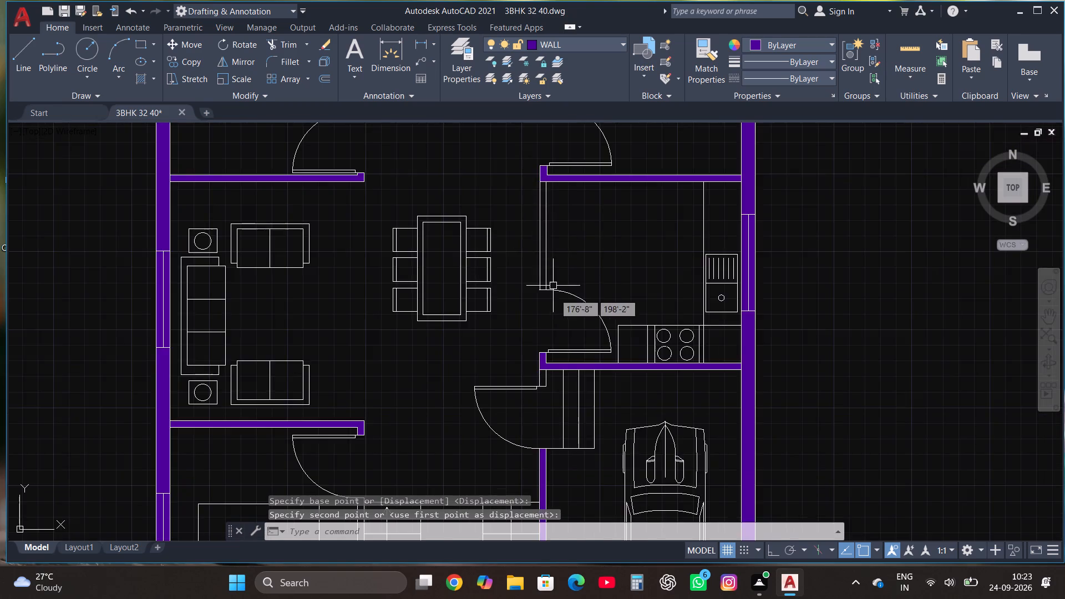
scroll(555, 295, up, 4)
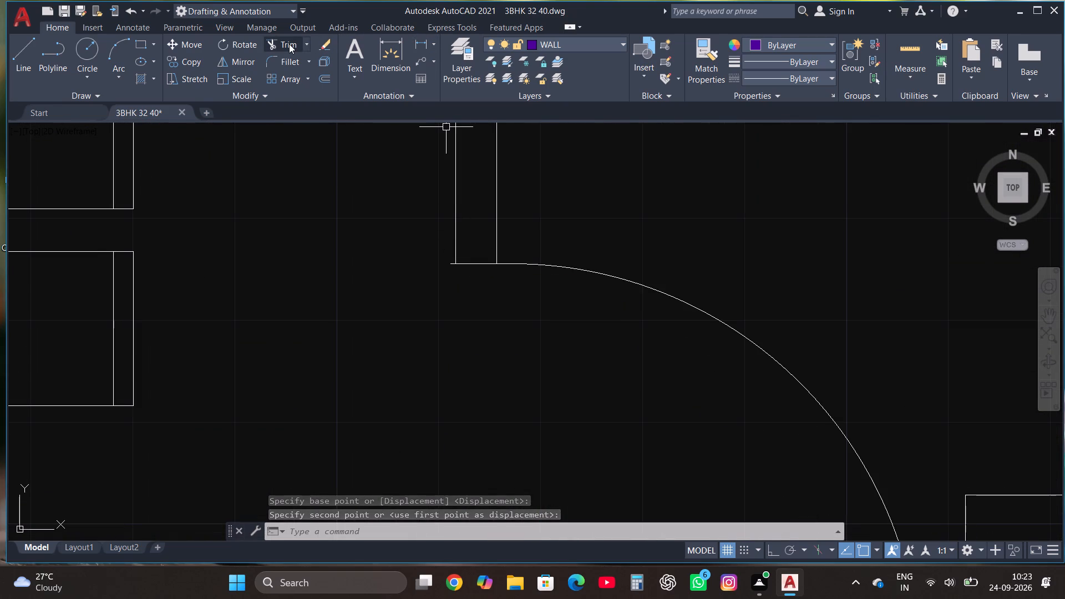
click(289, 44)
click(448, 266)
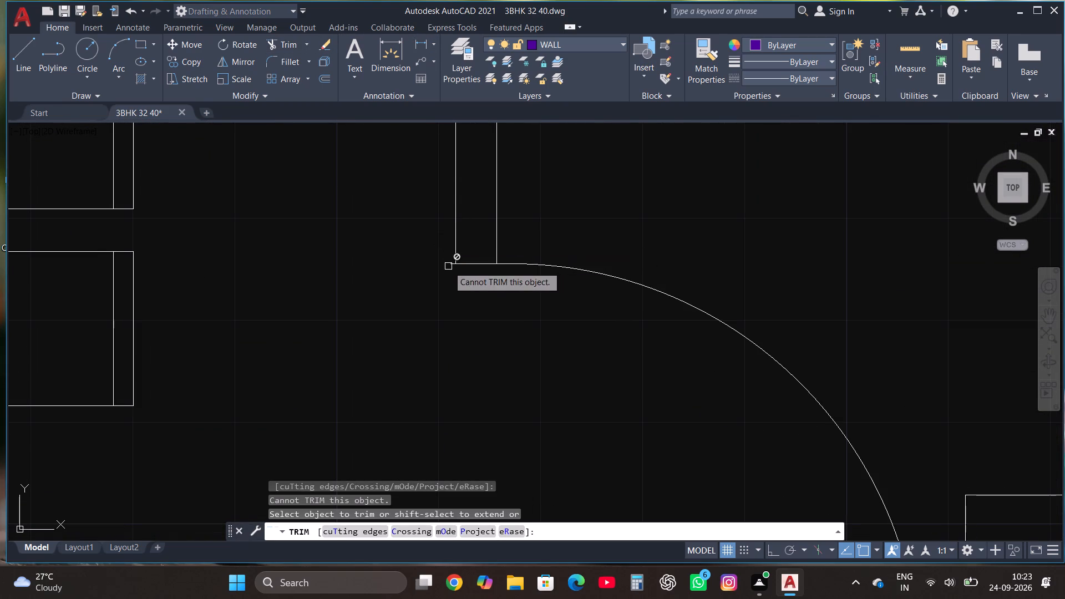
click(448, 266)
scroll(448, 266, up, 2)
click(452, 256)
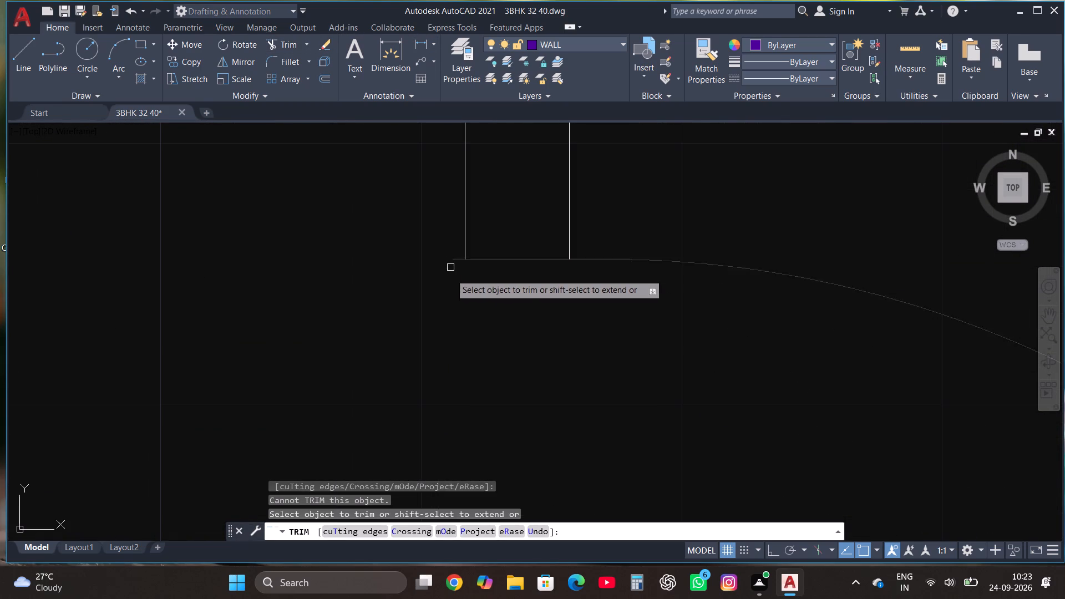
key(Escape)
Fill the wall between the dining area and the kitchen with the solid hatch.
scroll(606, 273, down, 4)
scroll(537, 308, down, 2)
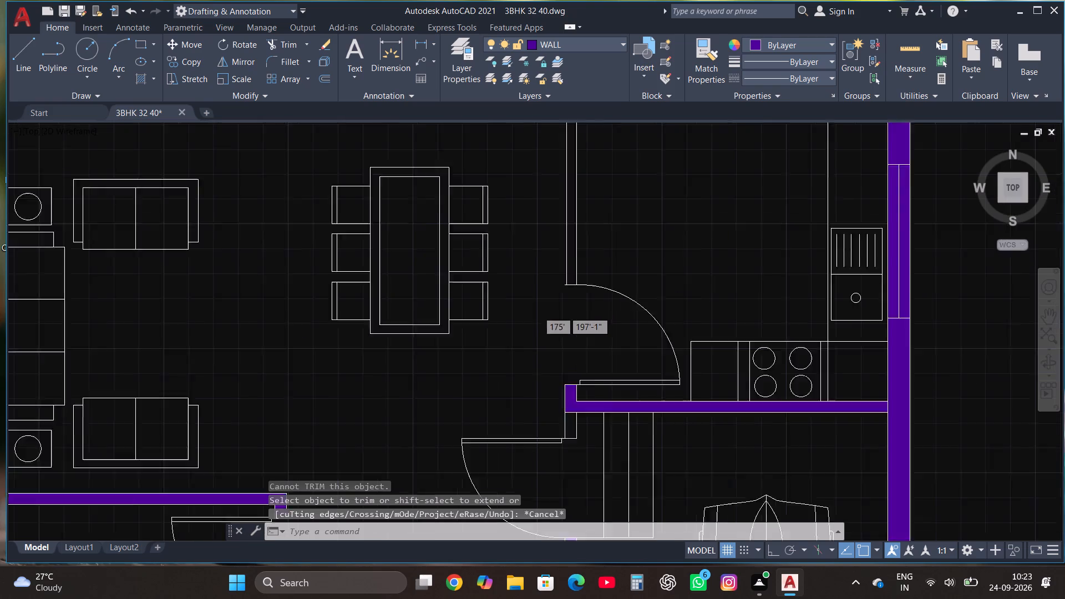
text(HA)
click(598, 230)
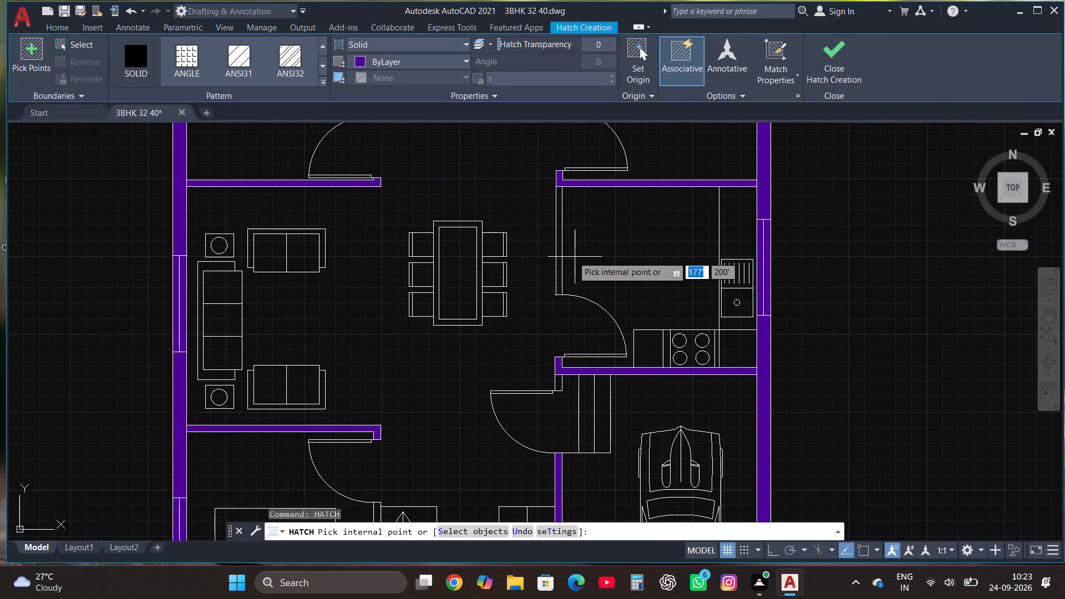
click(559, 238)
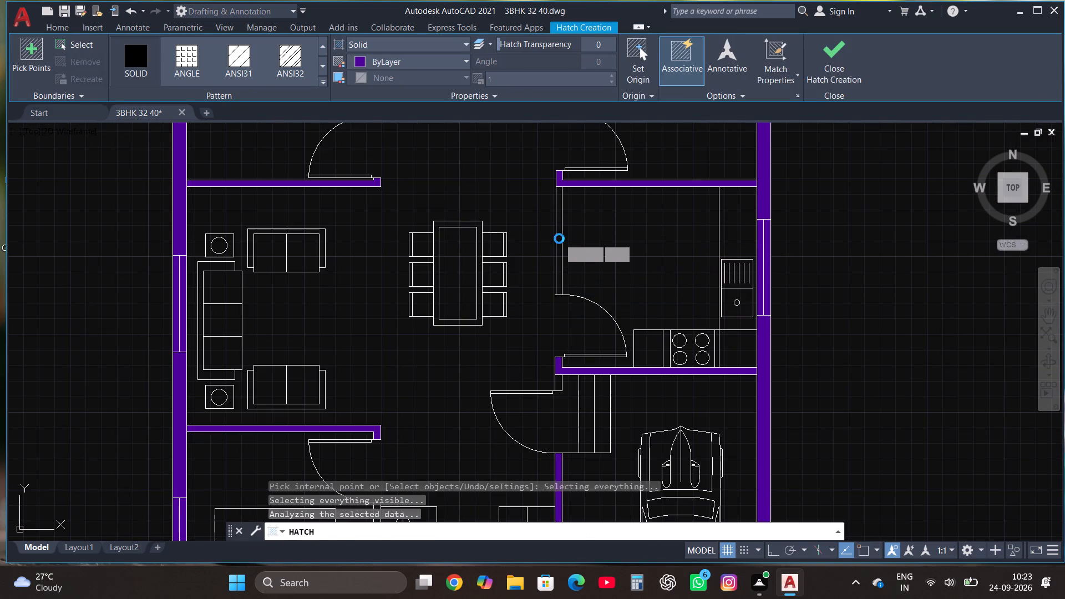
Fill the short wall piece above the entrance door and the wall between the southwest bedroom and staircase with the solid hatch.
scroll(475, 234, down, 1)
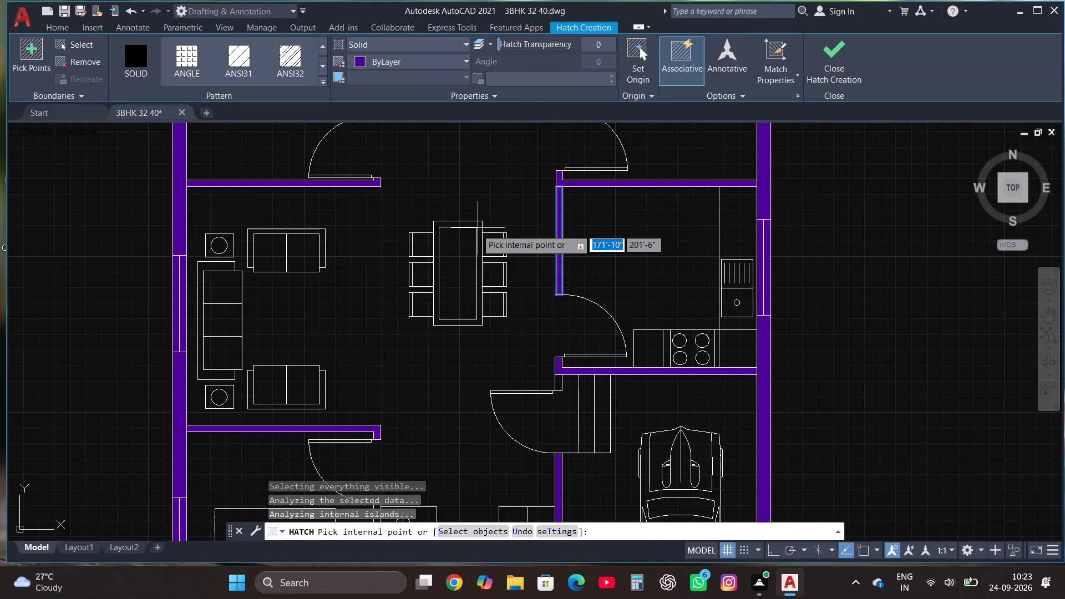
scroll(479, 256, down, 2)
scroll(484, 262, up, 1)
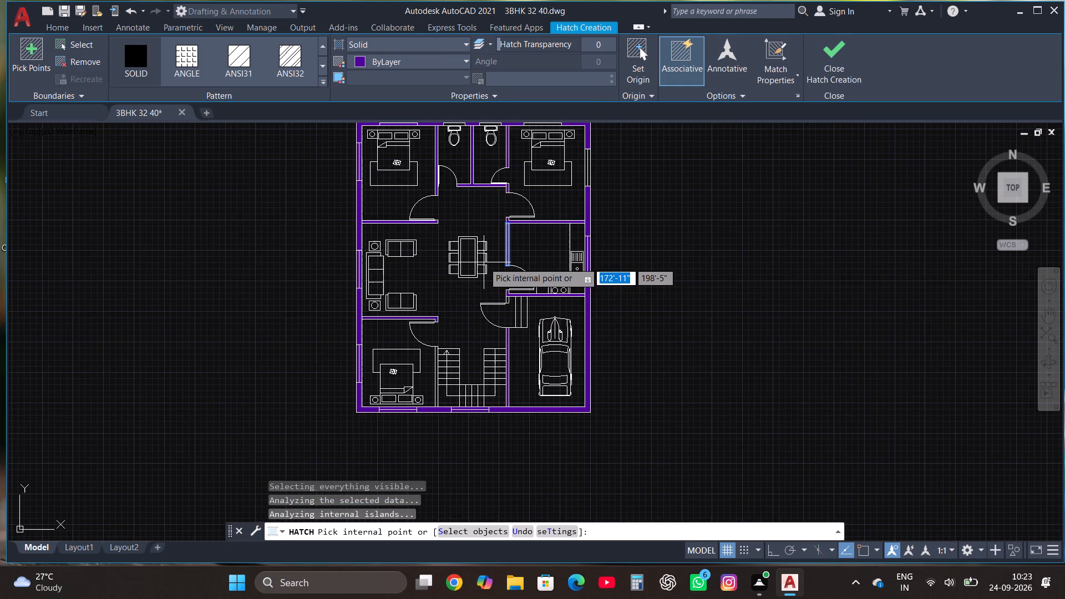
scroll(543, 180, up, 2)
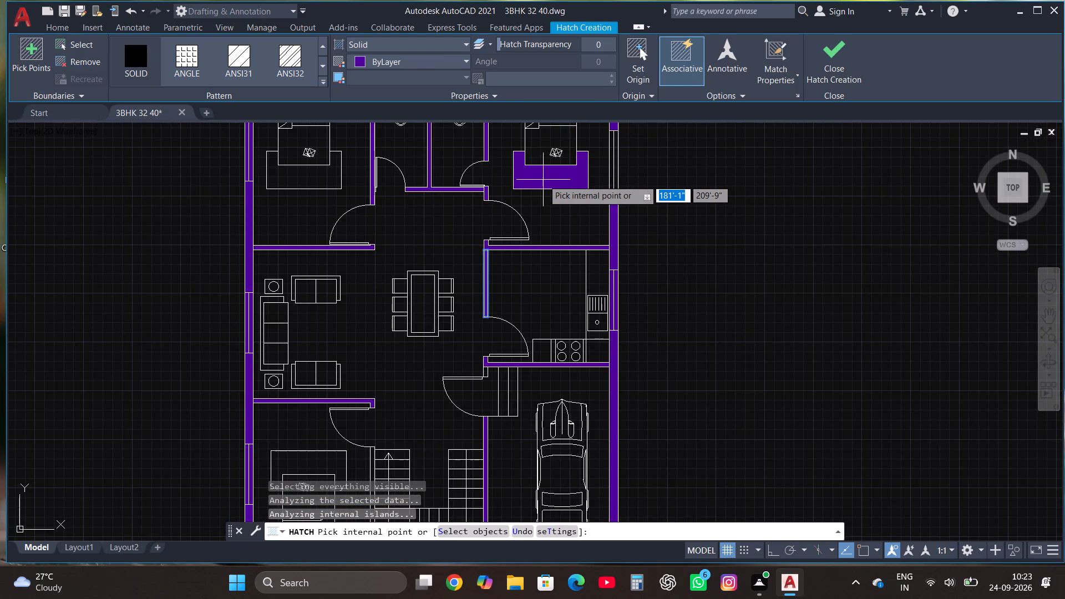
scroll(485, 379, up, 3)
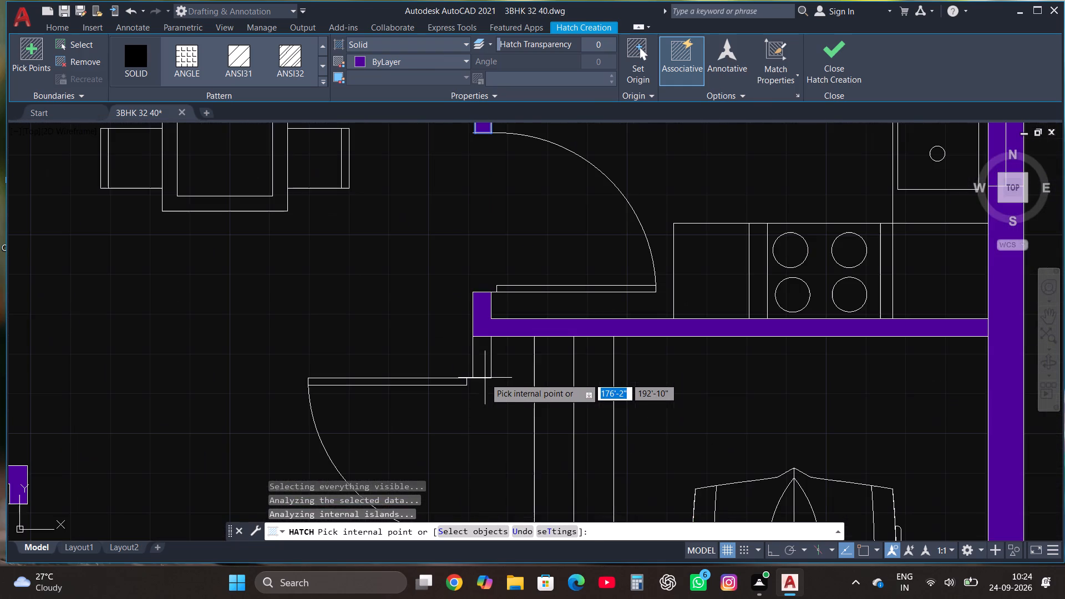
click(483, 358)
scroll(512, 270, down, 2)
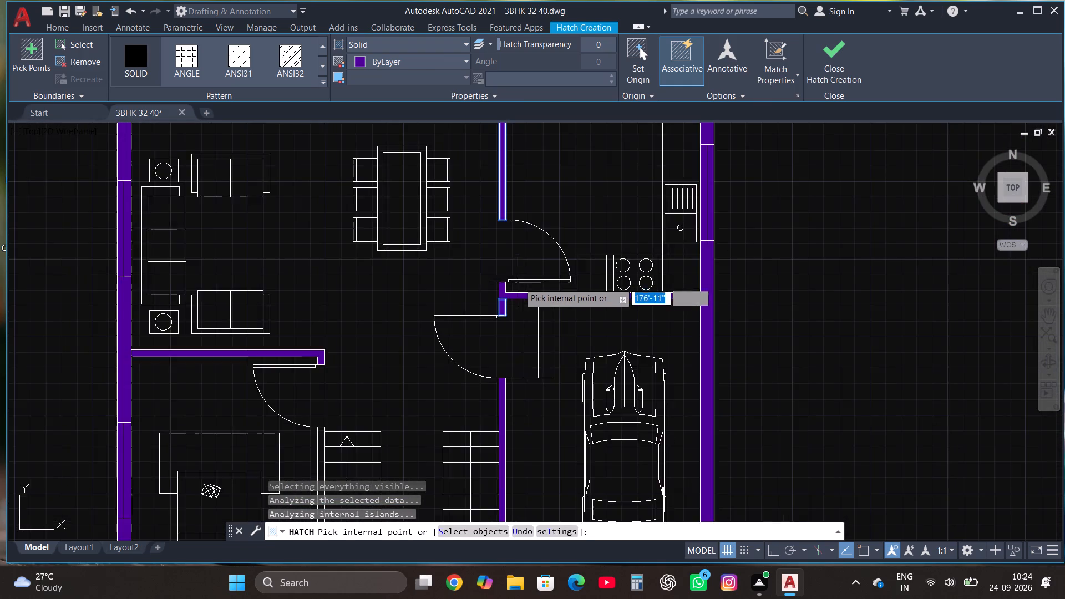
scroll(520, 287, down, 2)
scroll(416, 351, up, 3)
click(518, 362)
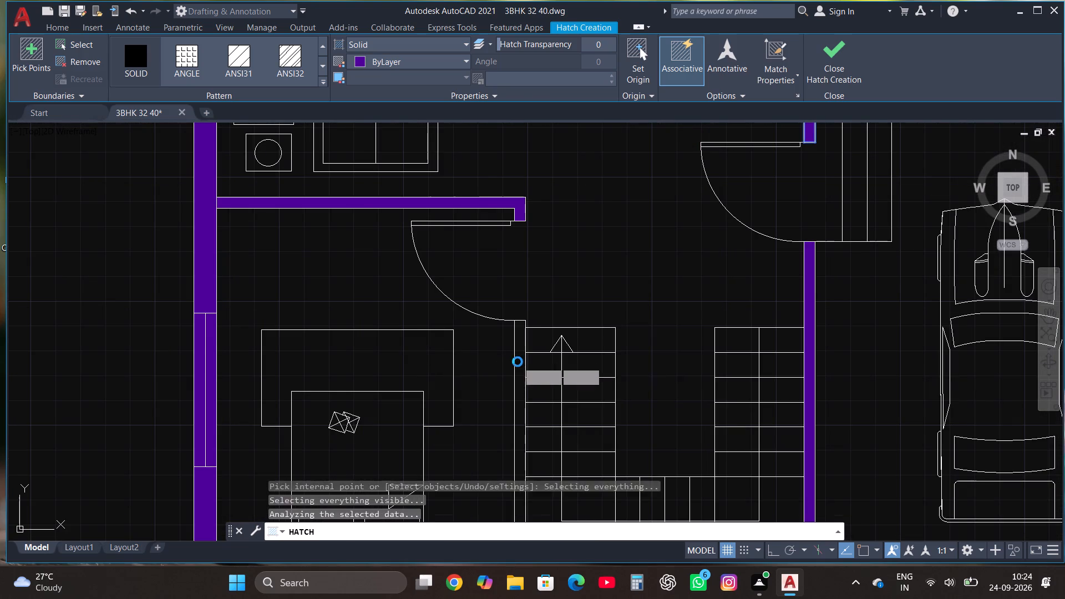
scroll(480, 281, down, 3)
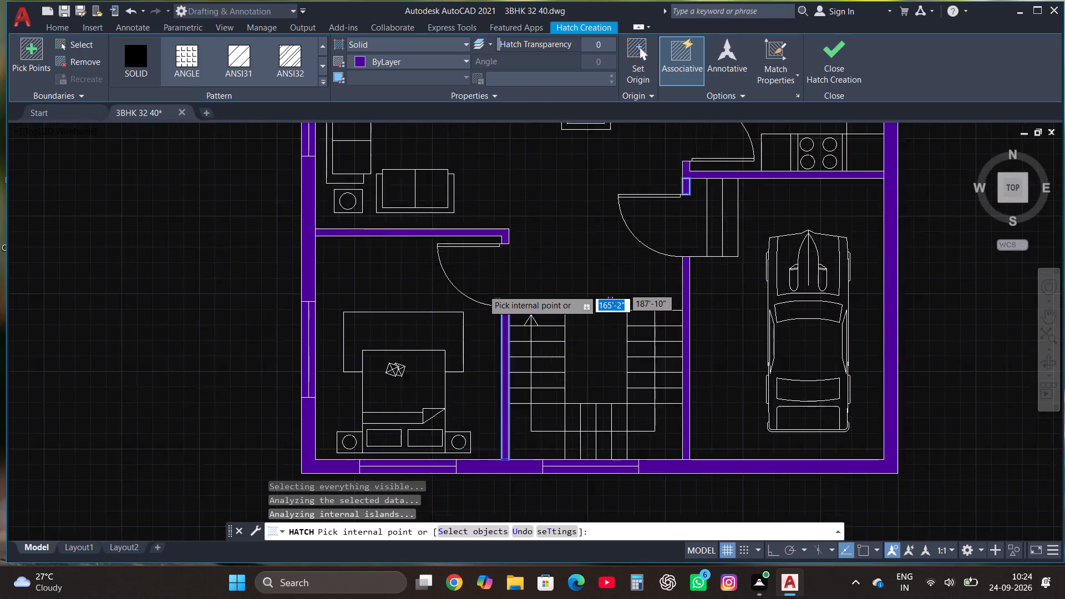
scroll(528, 420, down, 1)
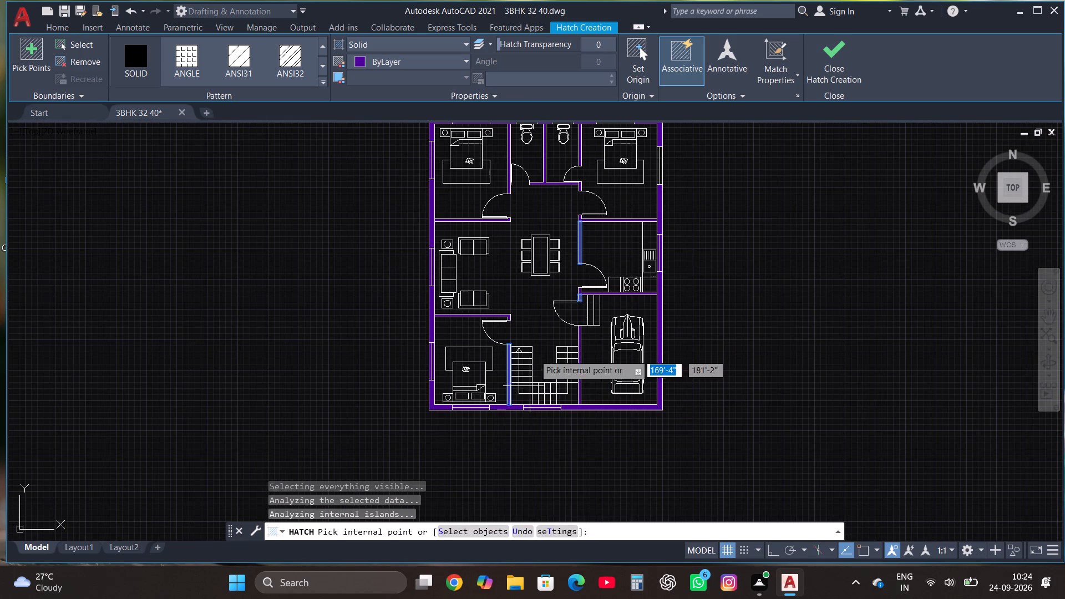
scroll(542, 188, up, 1)
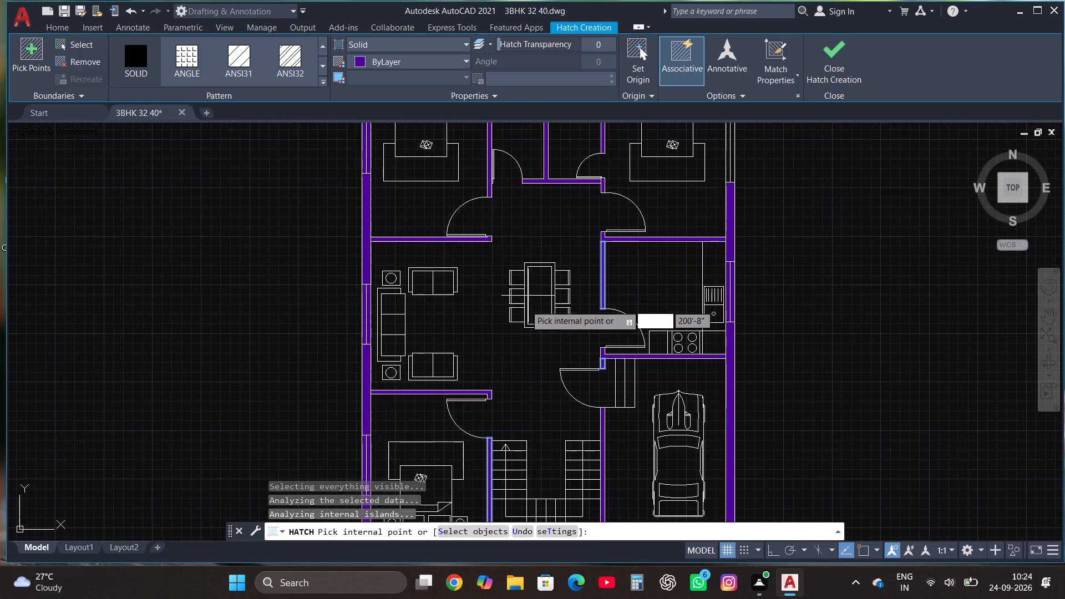
scroll(525, 308, down, 1)
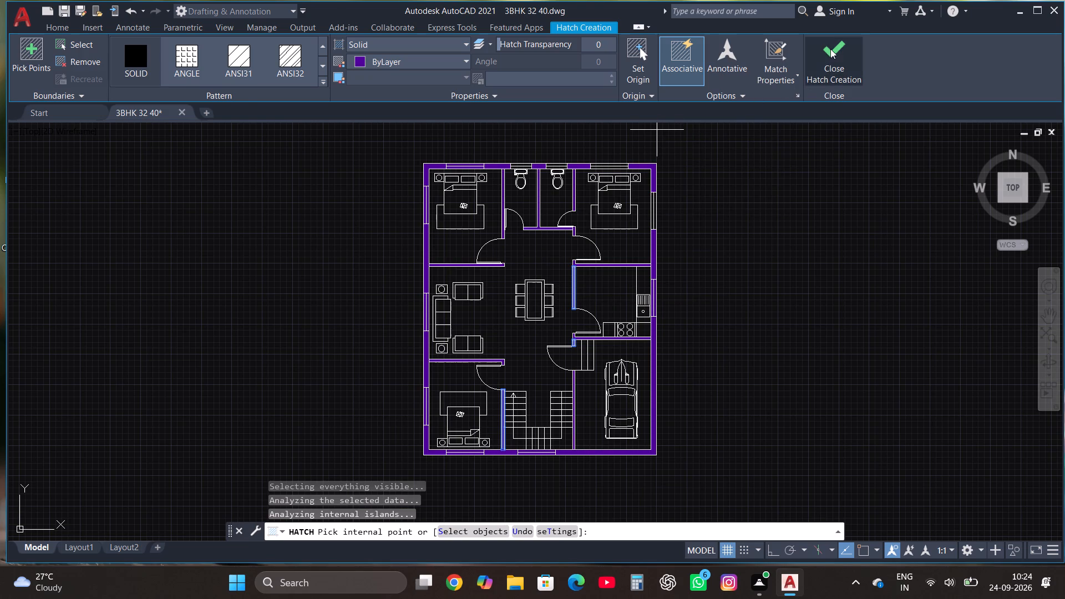
click(830, 49)
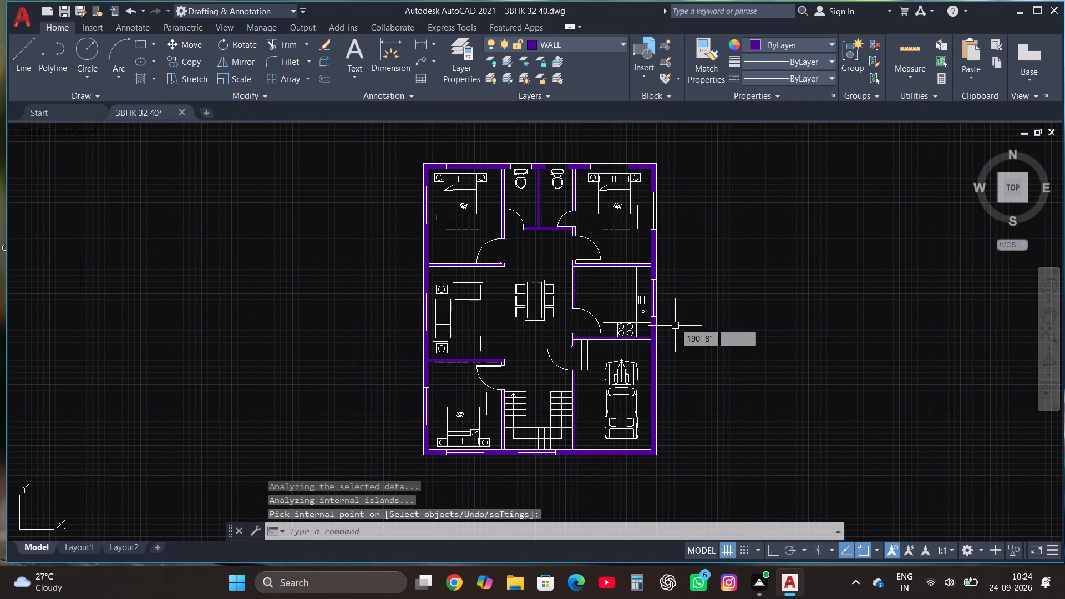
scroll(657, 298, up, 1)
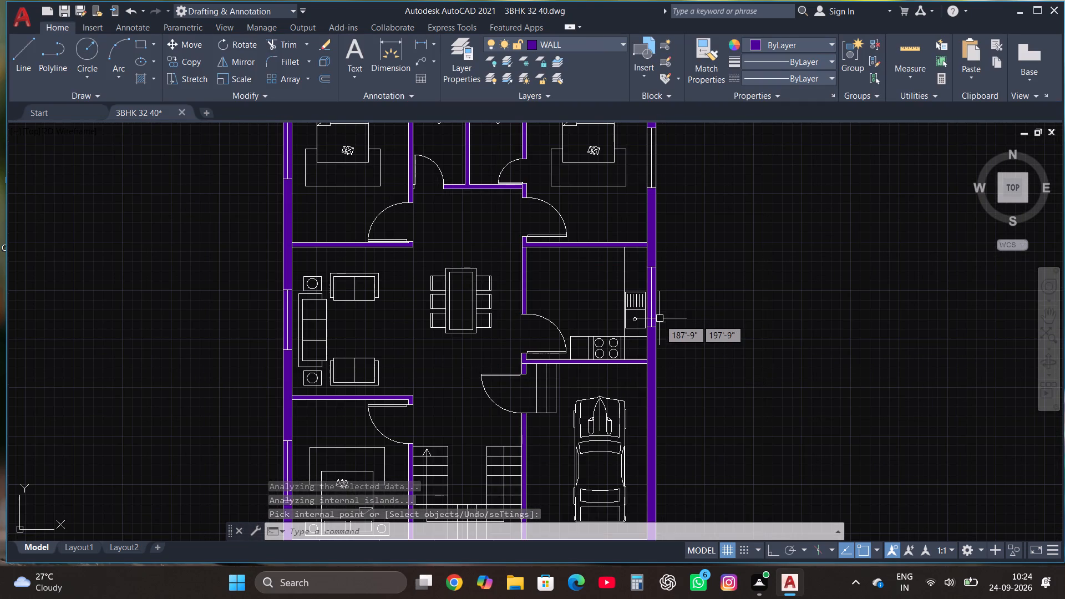
Trim the solid hatch out of both halves of the kitchen window in the east wall.
scroll(658, 329, up, 2)
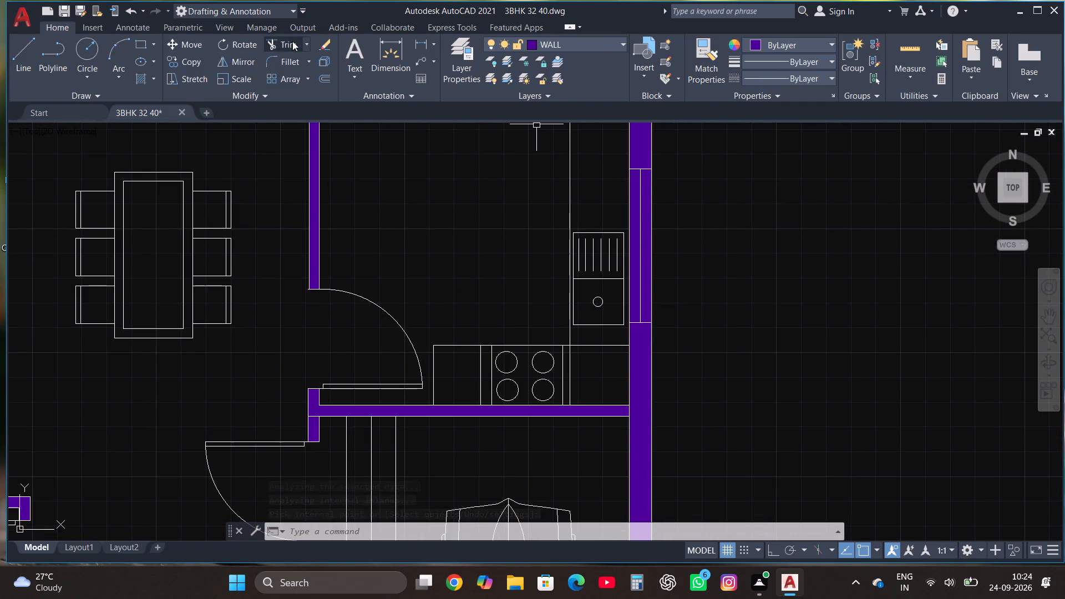
click(276, 48)
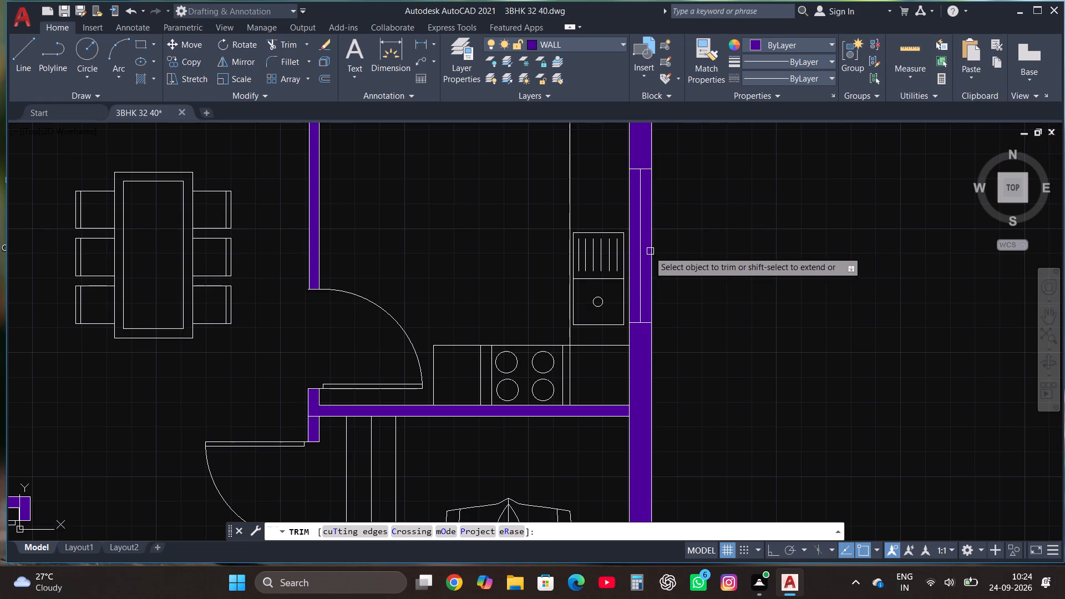
click(645, 250)
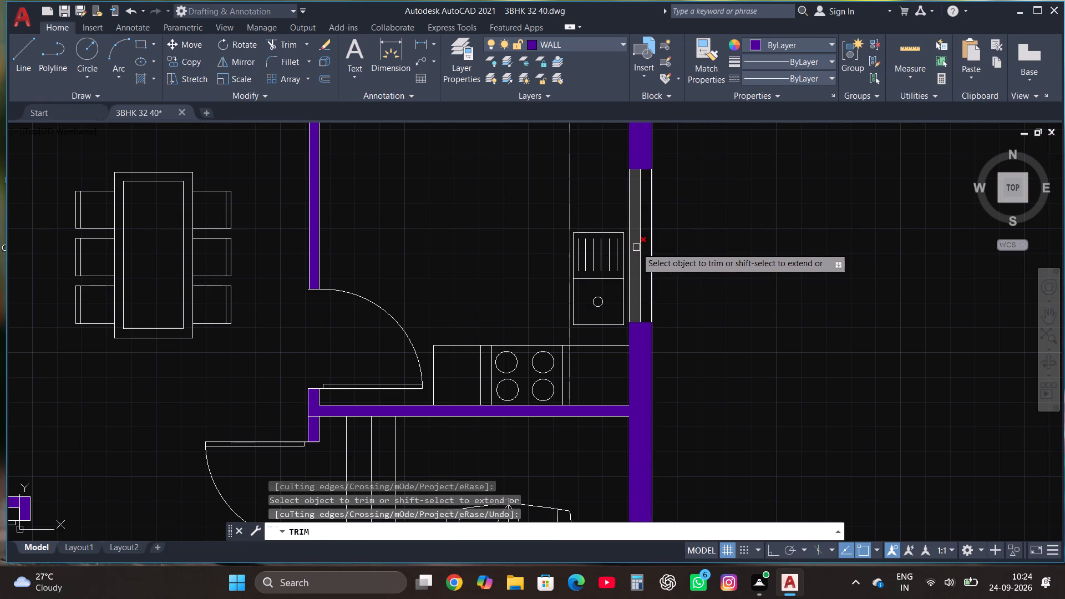
click(636, 247)
Trim the solid hatch out of both halves of the staircase window in the south wall.
scroll(665, 174, down, 3)
scroll(531, 351, up, 2)
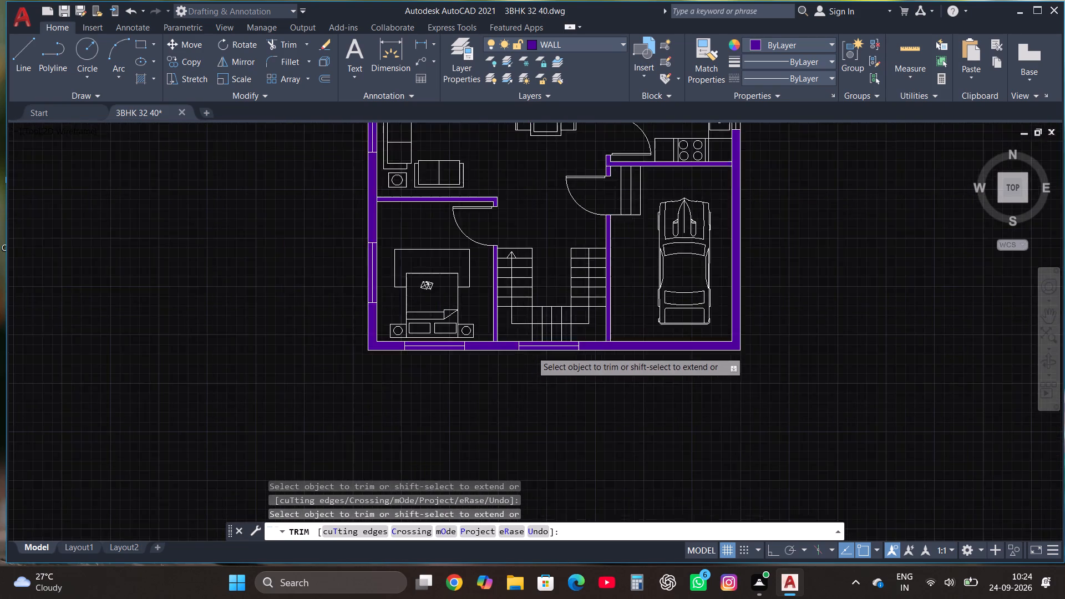
scroll(531, 351, up, 1)
click(544, 347)
click(548, 351)
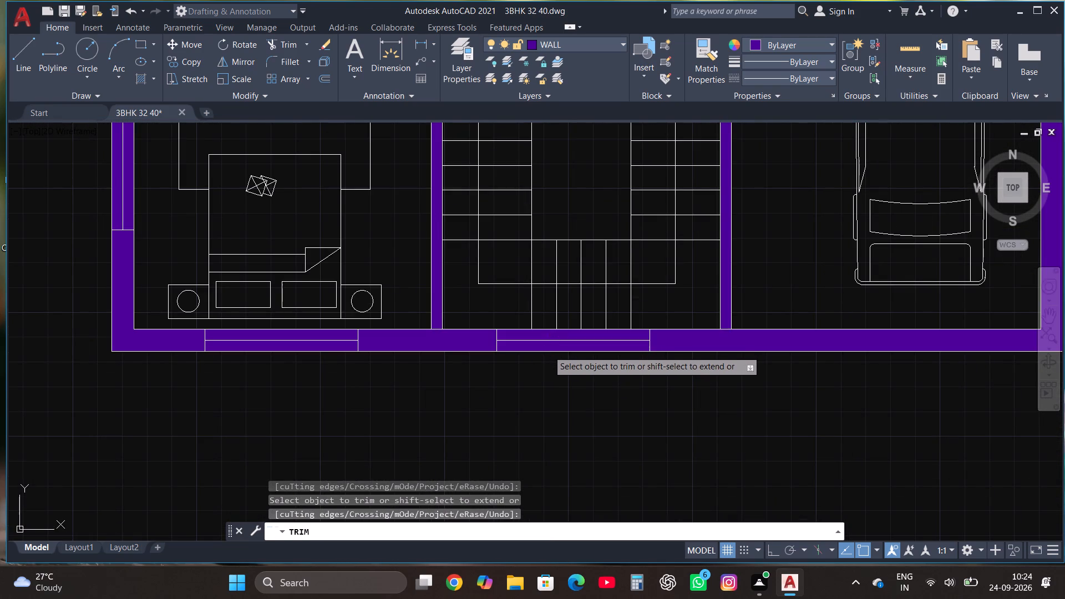
click(549, 345)
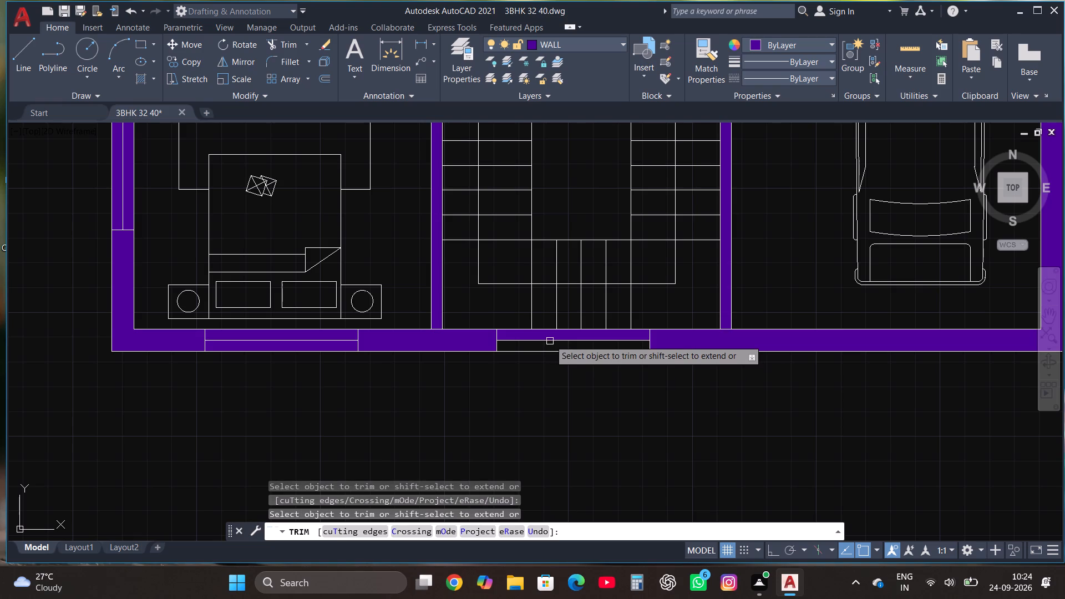
click(548, 334)
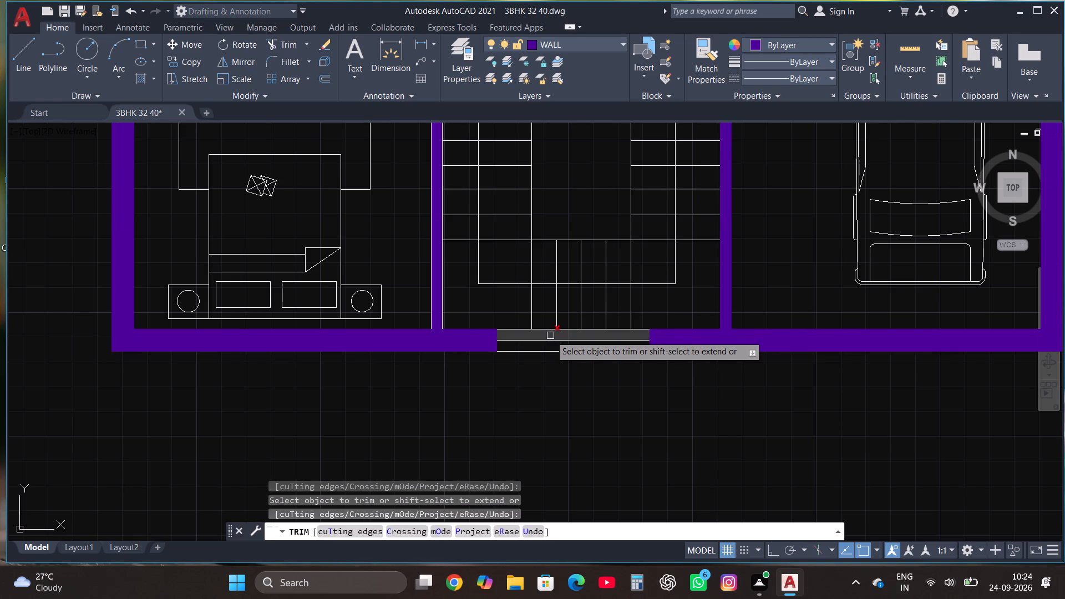
click(550, 336)
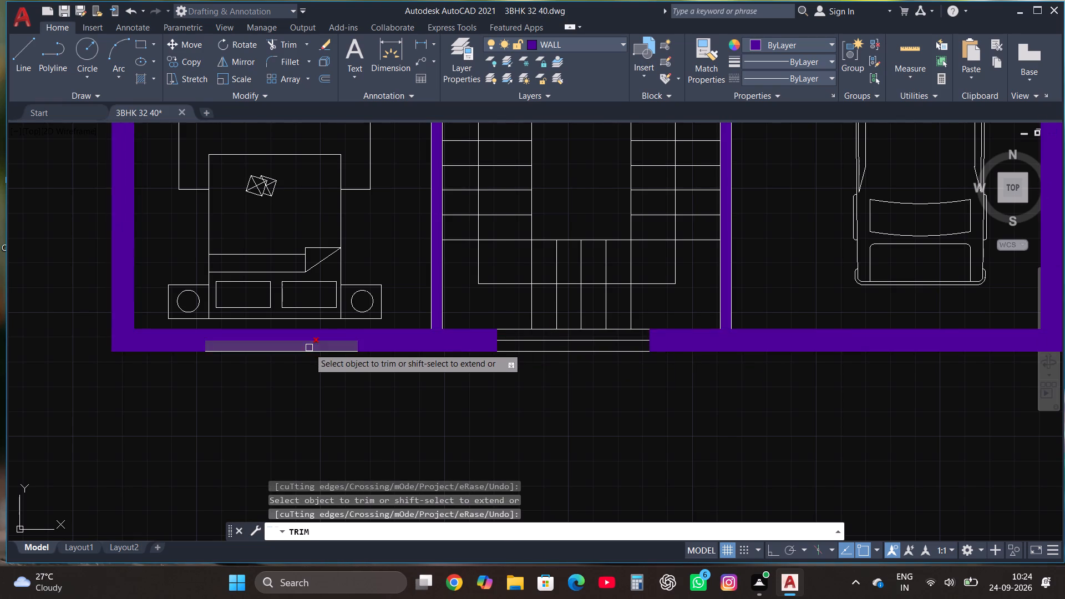
Trim the solid hatch out of the southwest bedroom's two windows, in the south wall and the west wall.
scroll(309, 348, up, 3)
click(309, 348)
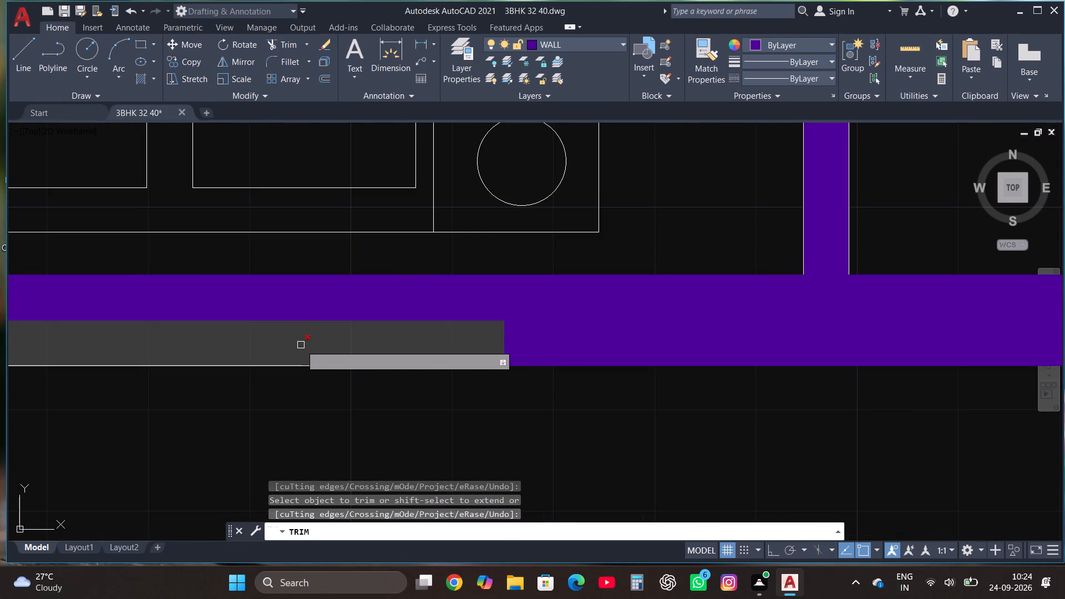
click(301, 345)
click(341, 290)
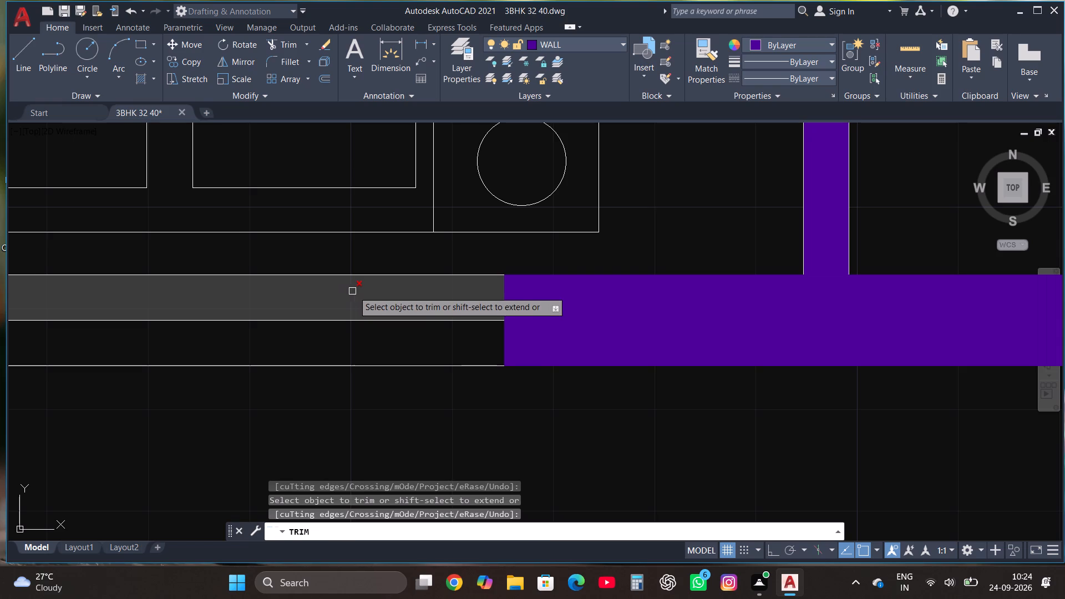
click(355, 292)
scroll(539, 455, down, 4)
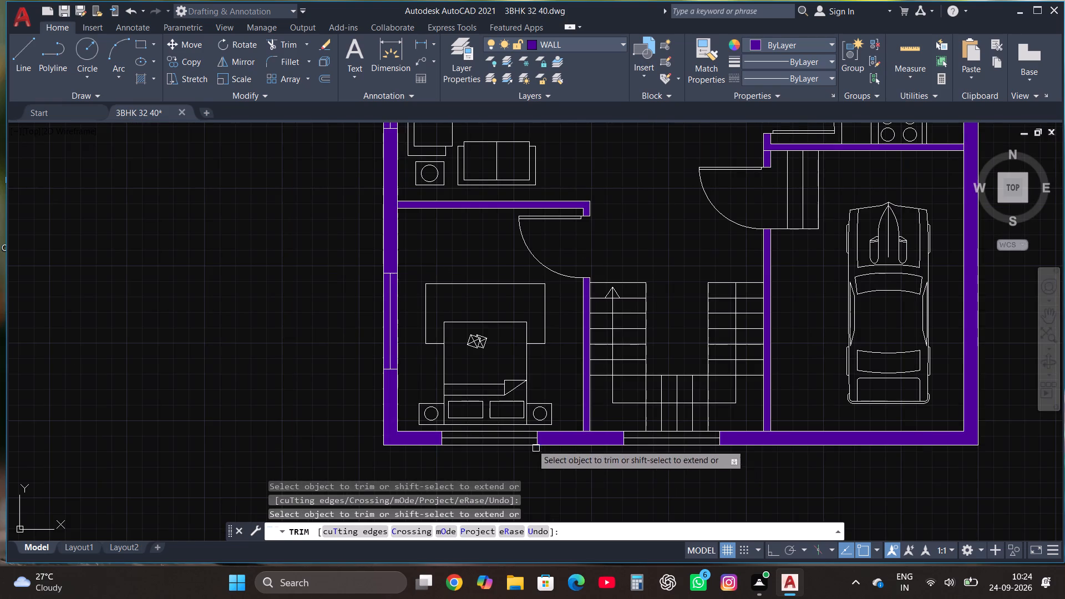
scroll(380, 328, up, 3)
click(402, 335)
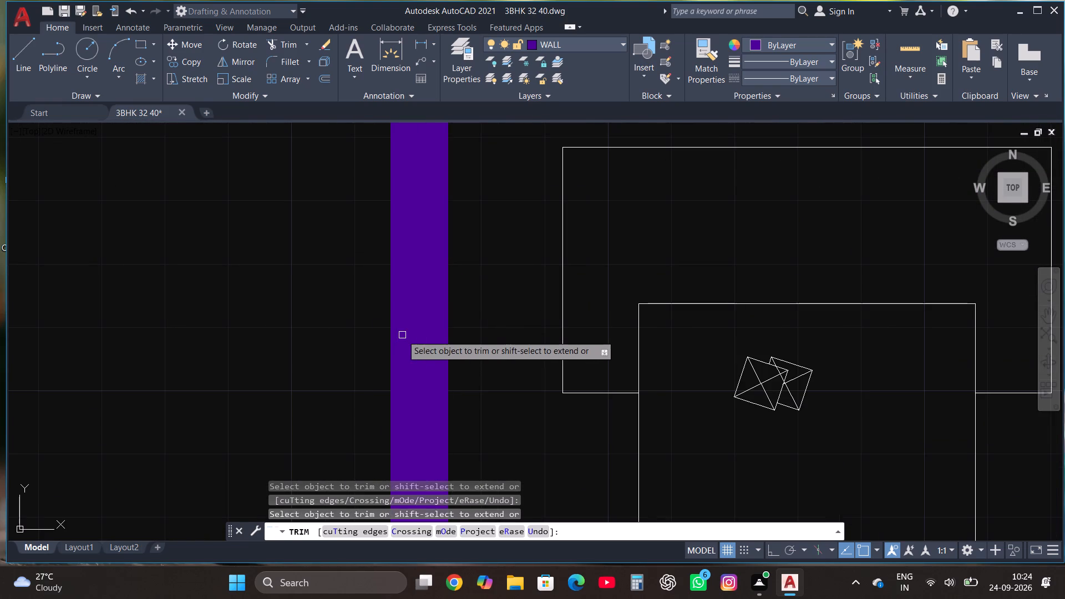
click(405, 348)
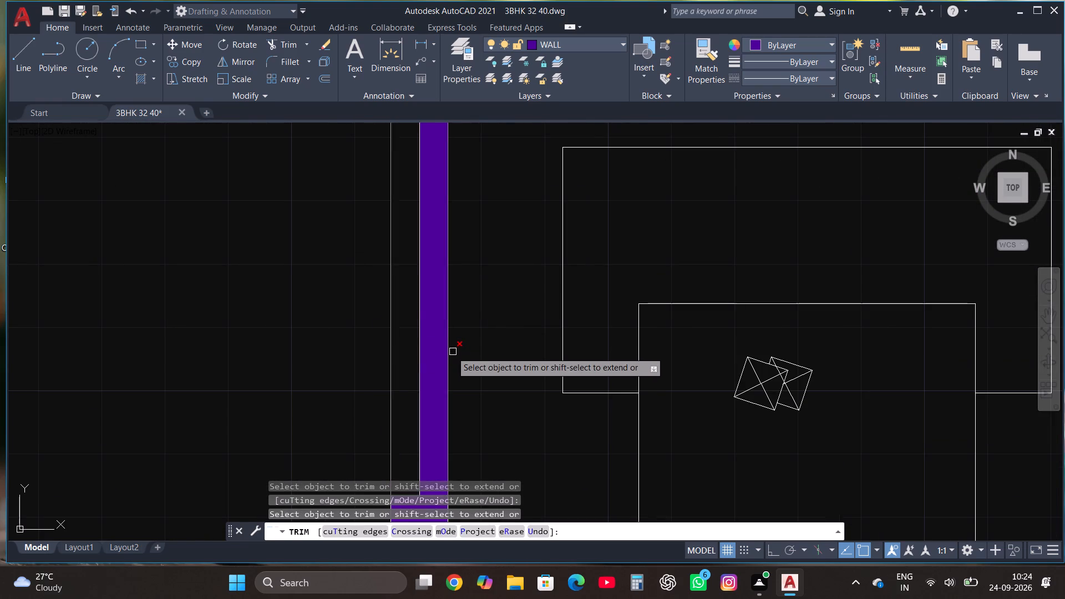
click(432, 342)
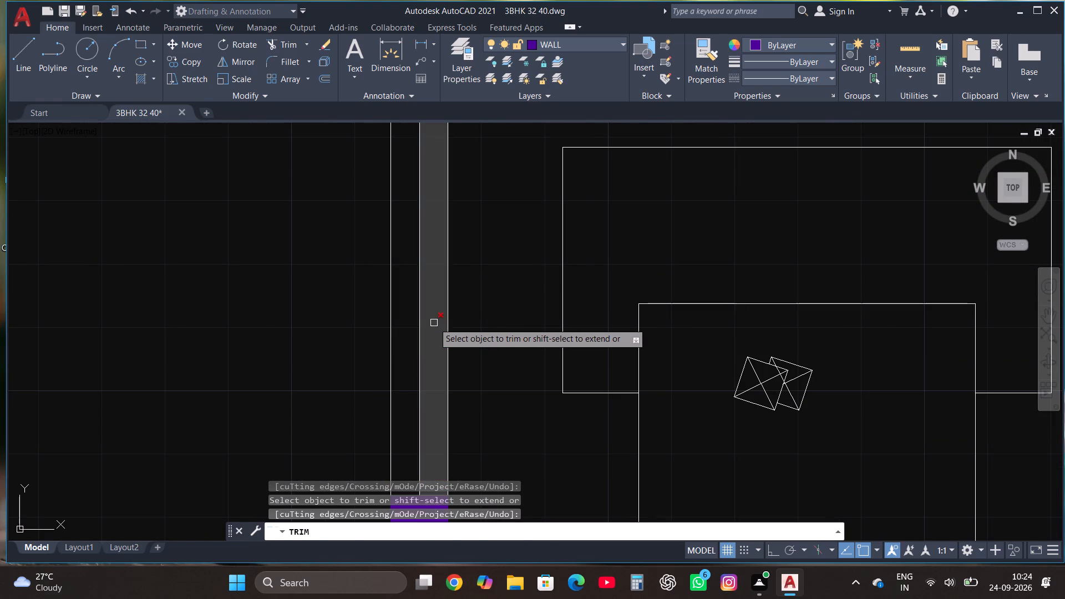
click(434, 323)
Trim the solid hatch out of both halves of the living room window behind the sofa in the west wall.
scroll(324, 337, down, 4)
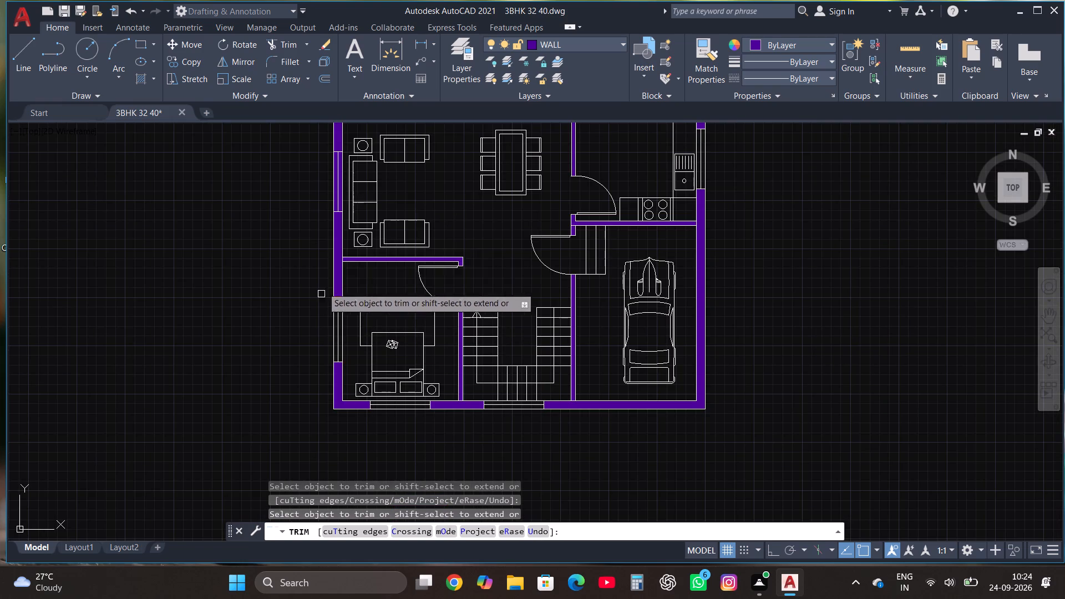
scroll(355, 163, up, 3)
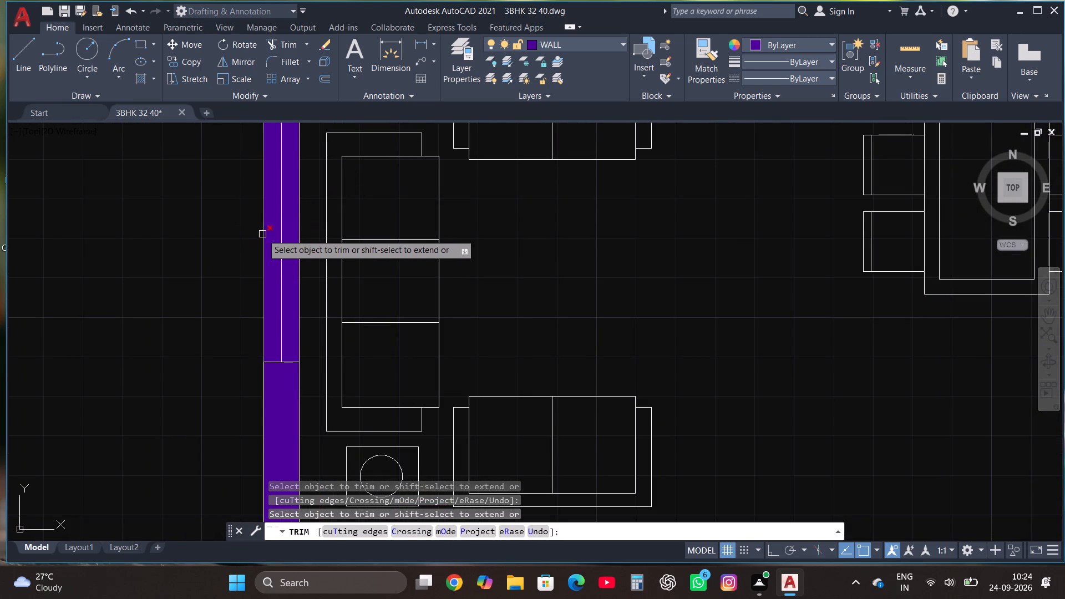
click(274, 242)
click(290, 261)
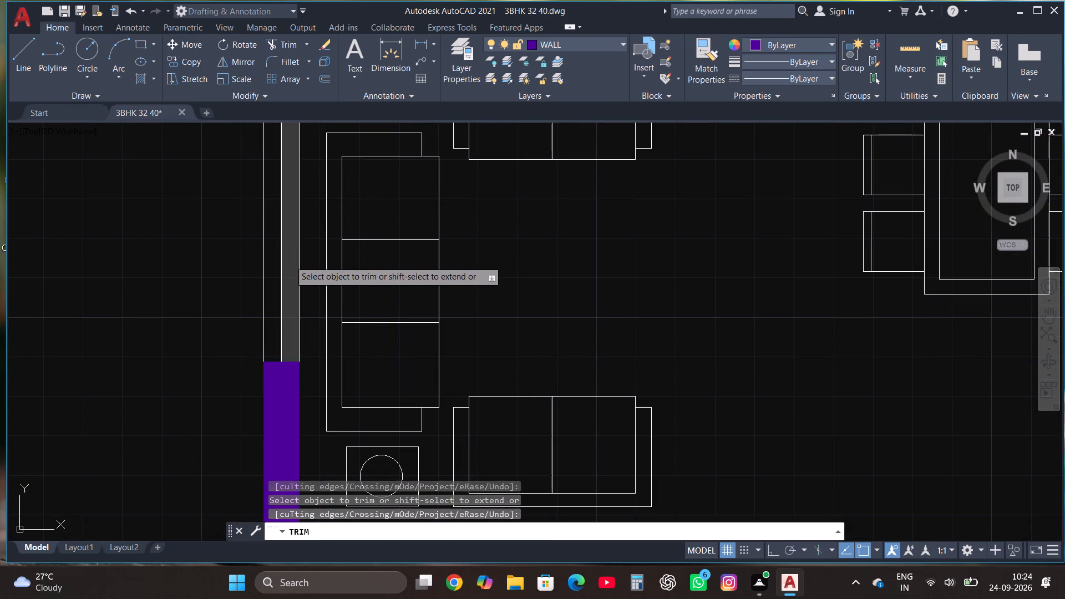
Trim the solid hatch out of the northwest bedroom's two windows, in the west wall and the north wall.
scroll(219, 392, down, 4)
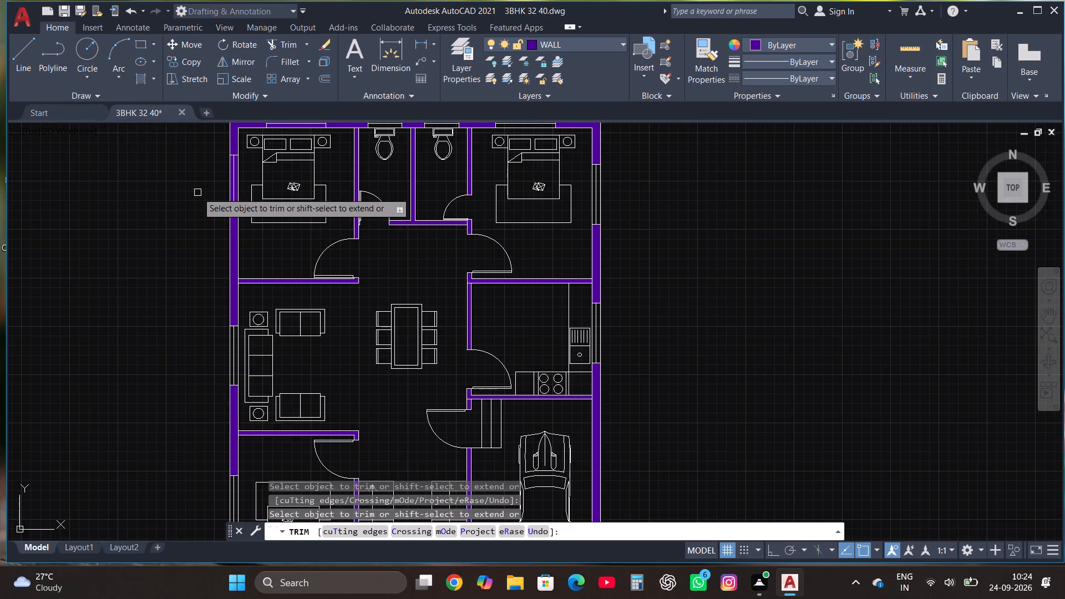
scroll(198, 176, up, 3)
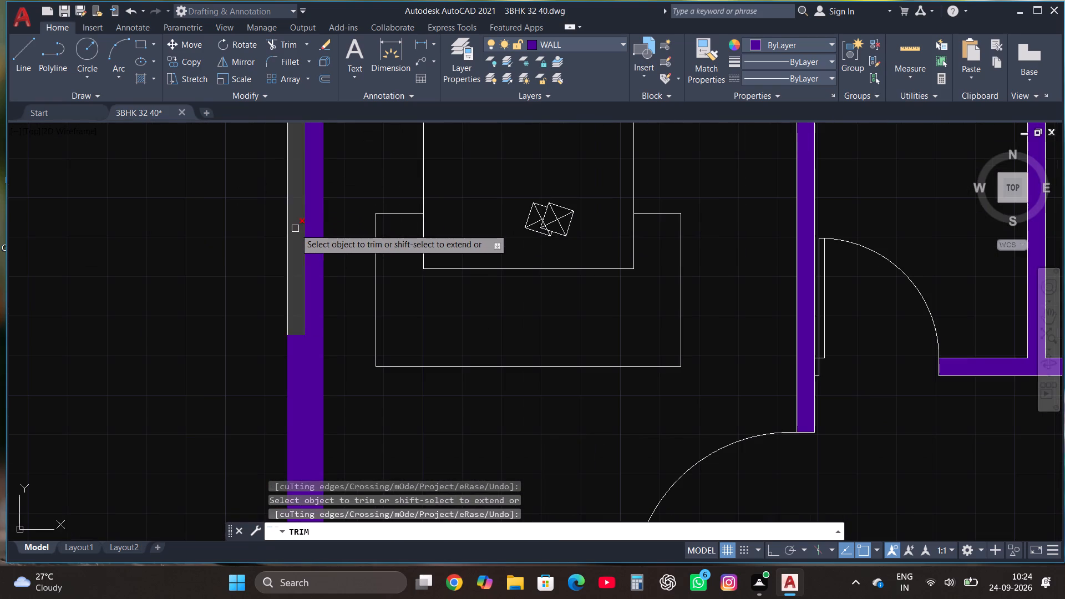
click(295, 229)
click(312, 252)
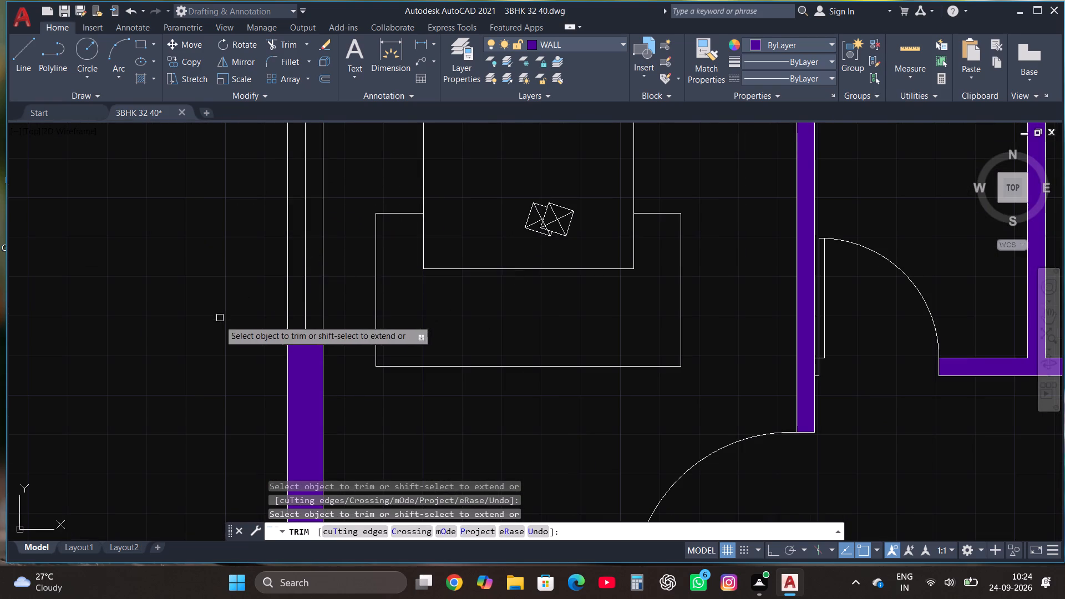
scroll(217, 326, down, 2)
scroll(340, 164, up, 2)
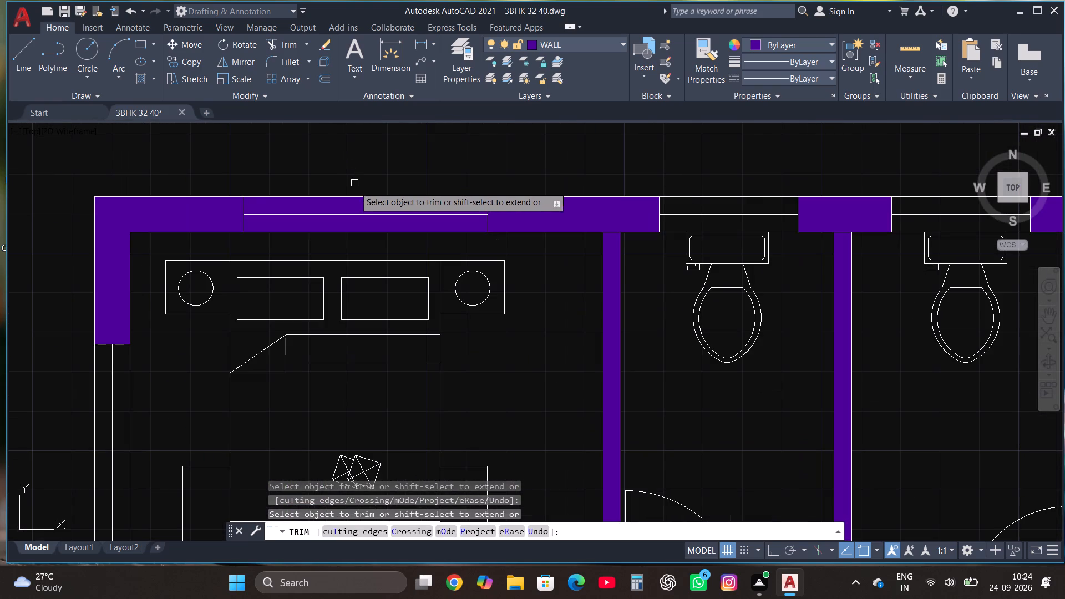
click(357, 209)
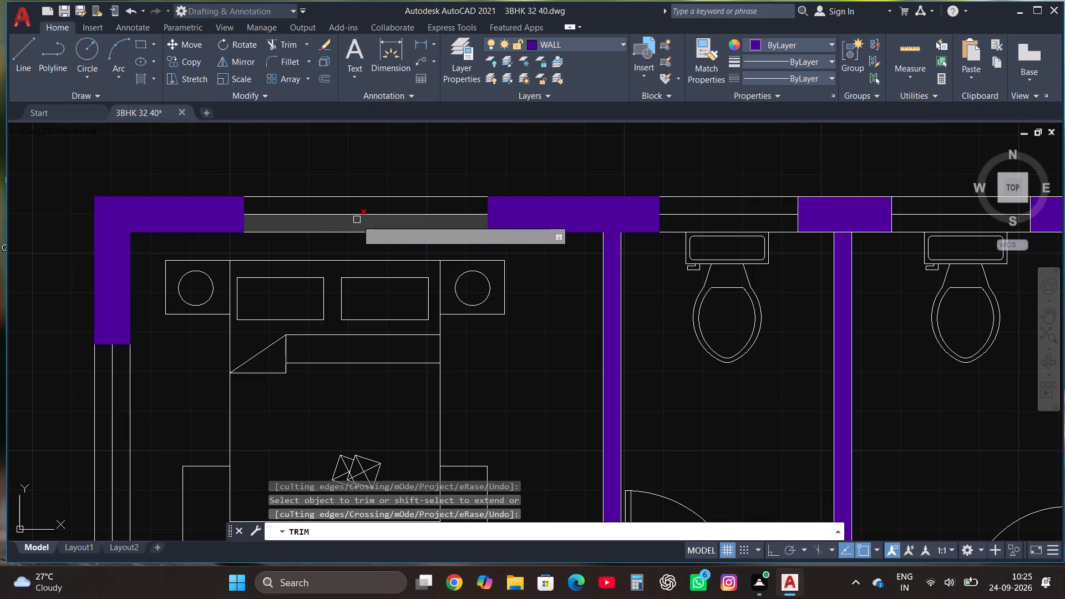
click(357, 220)
scroll(350, 208, down, 4)
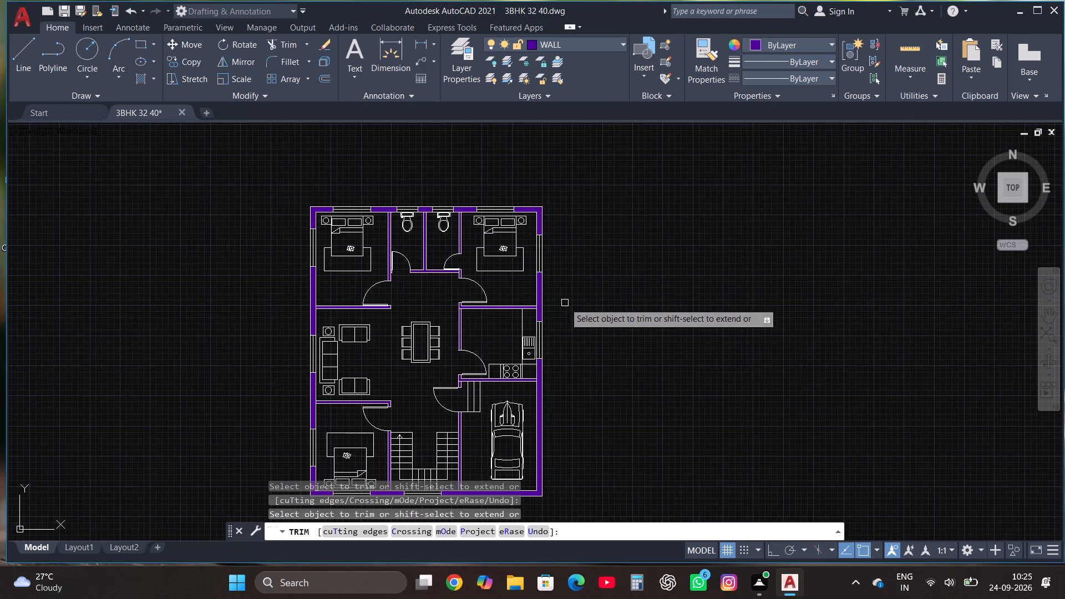
scroll(576, 292, down, 2)
scroll(560, 373, up, 3)
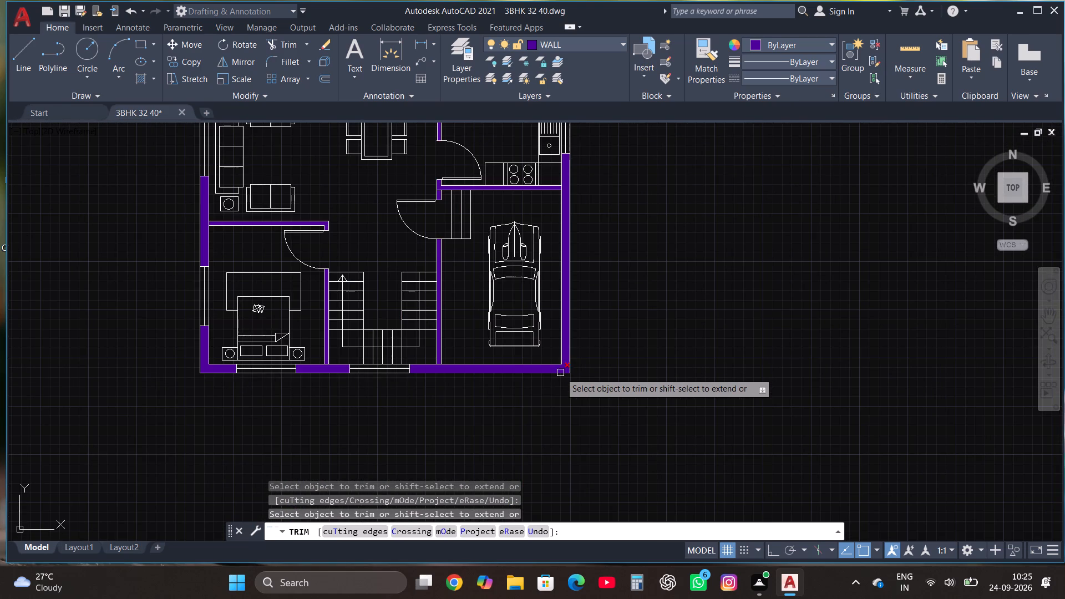
scroll(478, 430, down, 1)
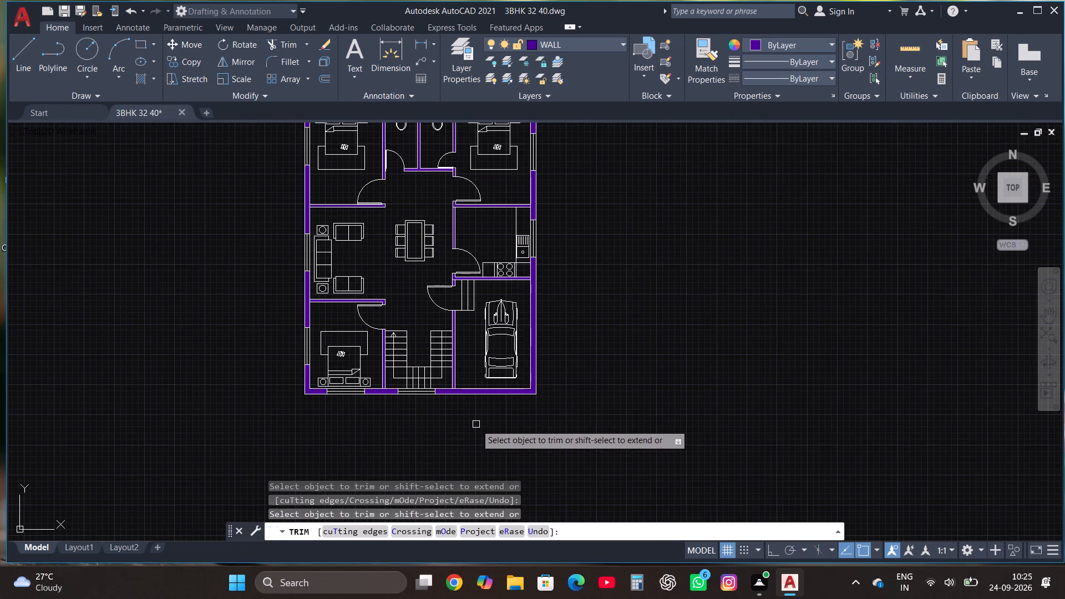
key(Escape)
Put the northwest bedroom's north window, including its centre line, on the WINDOW layer.
scroll(476, 424, down, 2)
scroll(416, 297, up, 2)
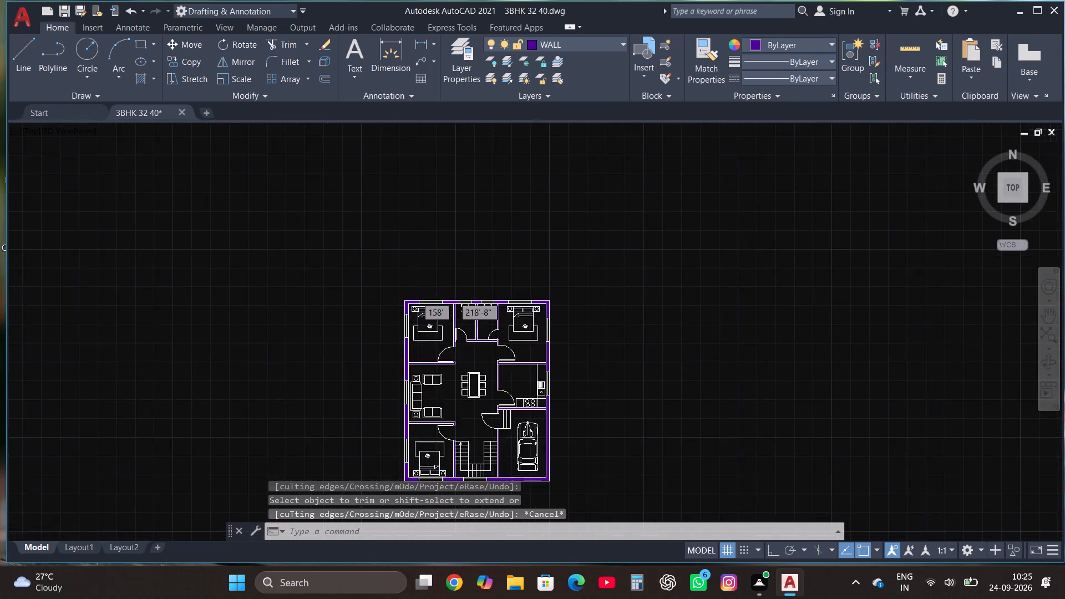
scroll(416, 297, up, 4)
click(405, 342)
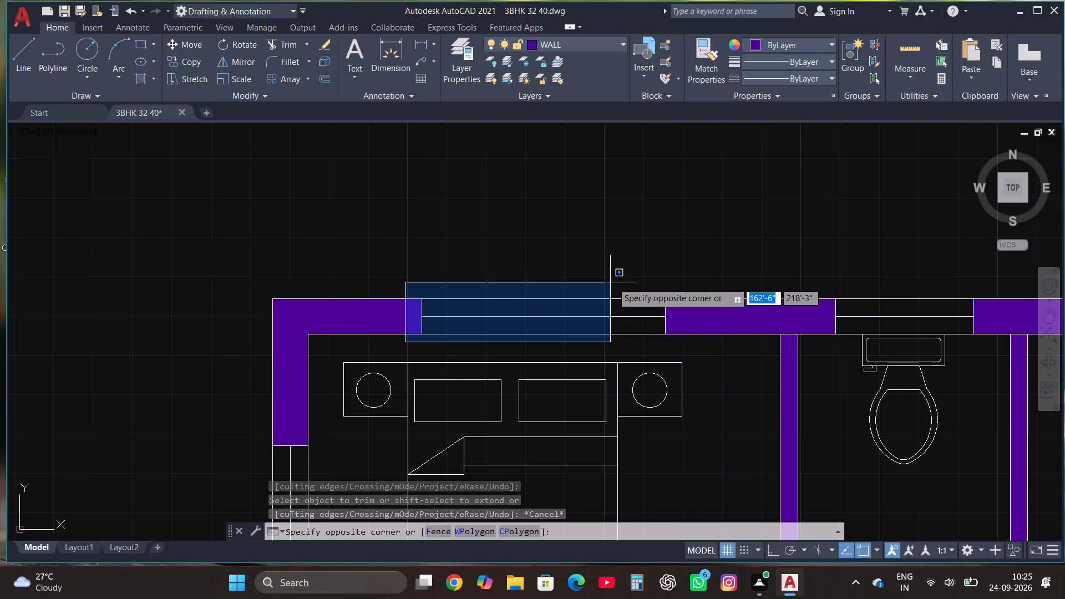
click(685, 283)
click(566, 39)
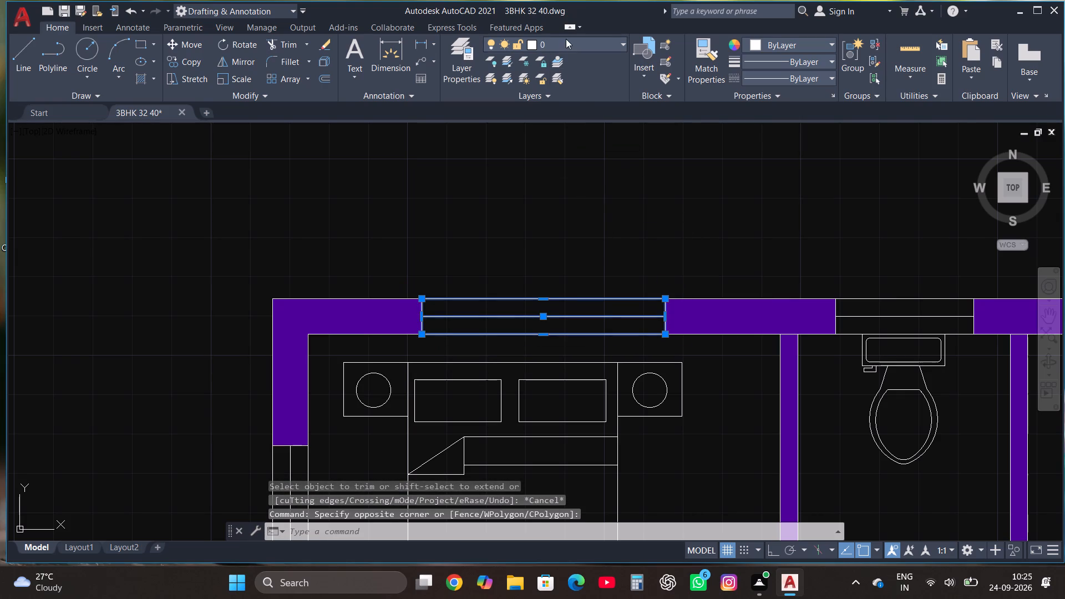
click(561, 96)
key(Escape)
scroll(354, 236, down, 2)
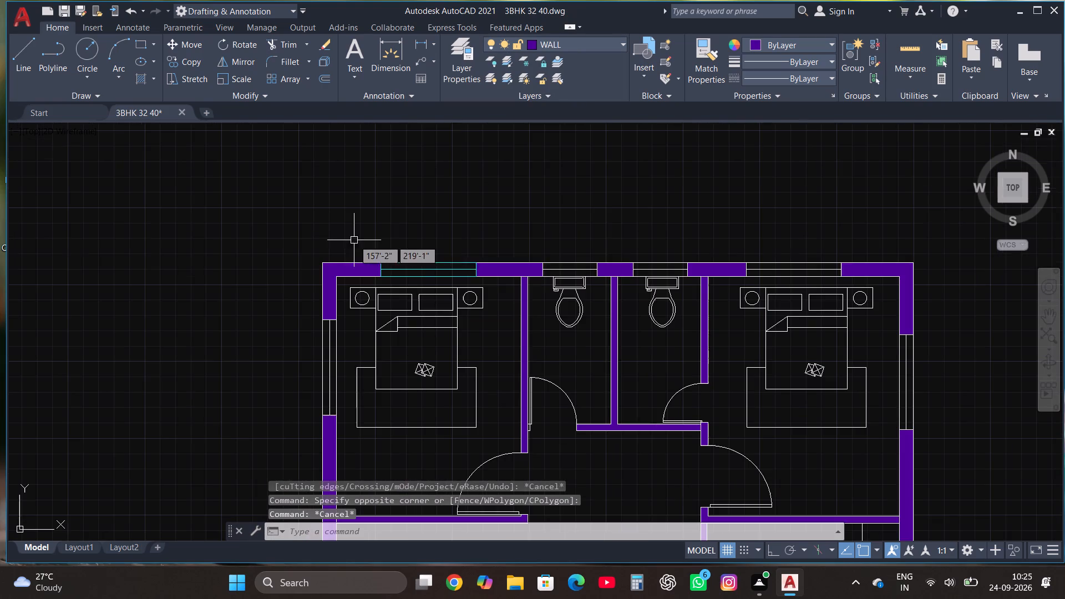
Move the toilet in the west bathroom slightly south, clear of the north wall's window.
scroll(637, 262, up, 2)
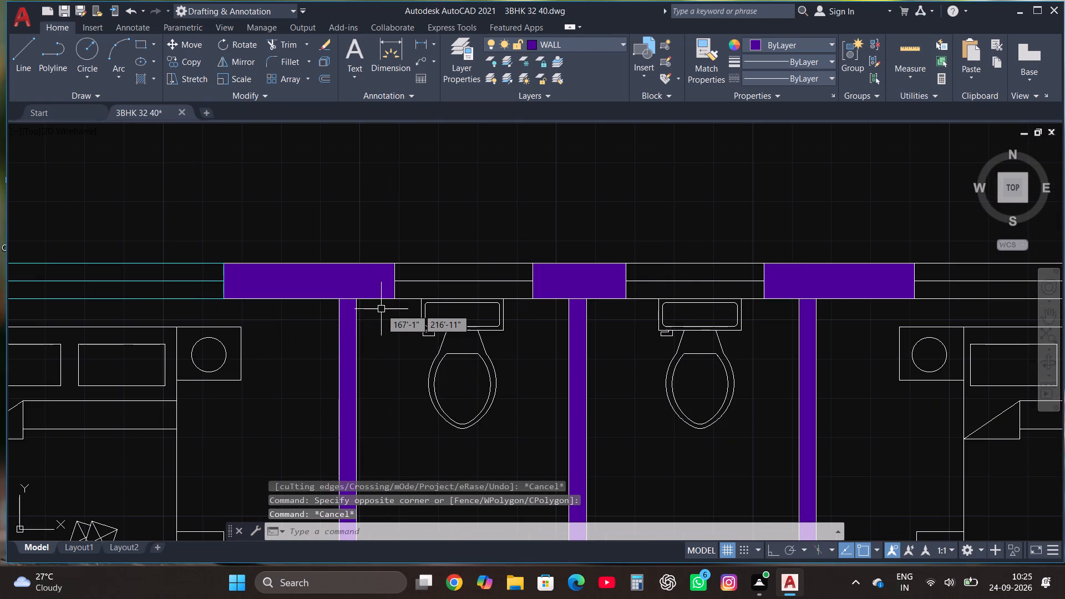
click(452, 333)
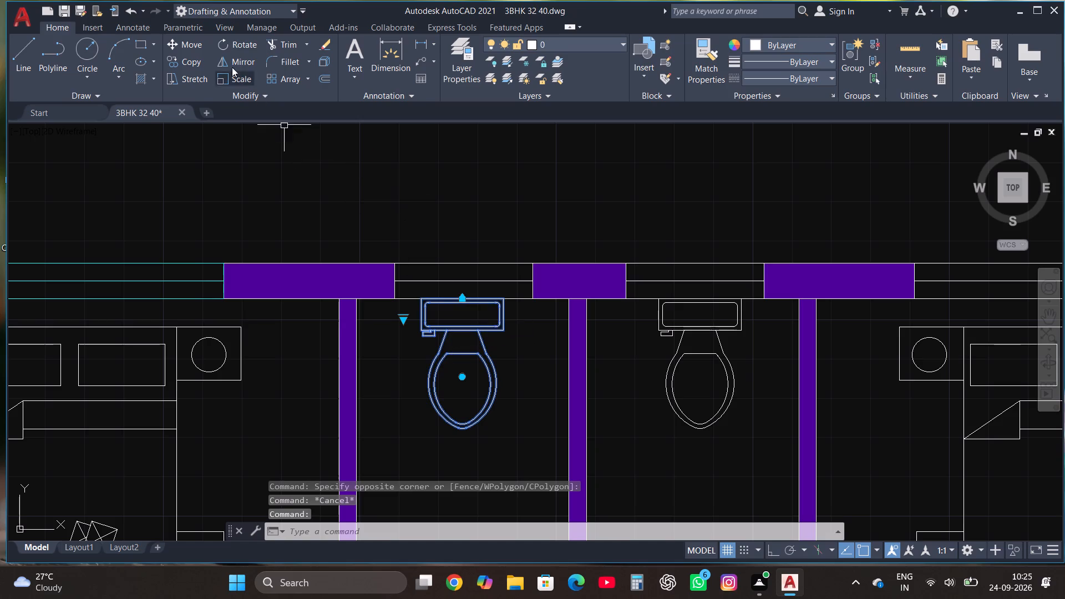
click(189, 47)
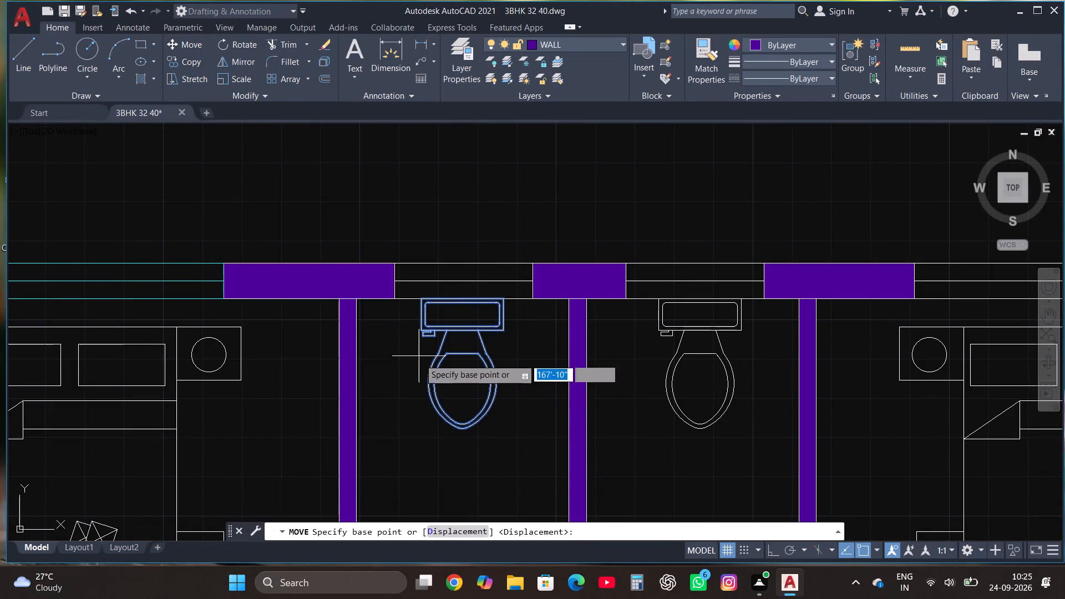
click(465, 358)
click(466, 363)
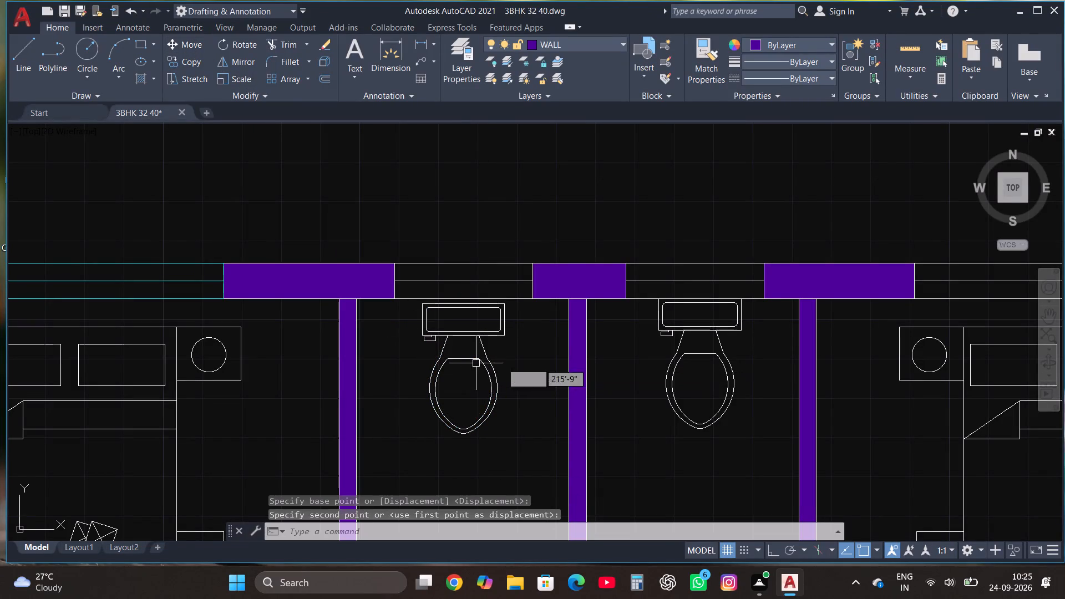
Move the toilet in the east bathroom slightly south, clear of the north wall's window.
click(688, 361)
click(645, 333)
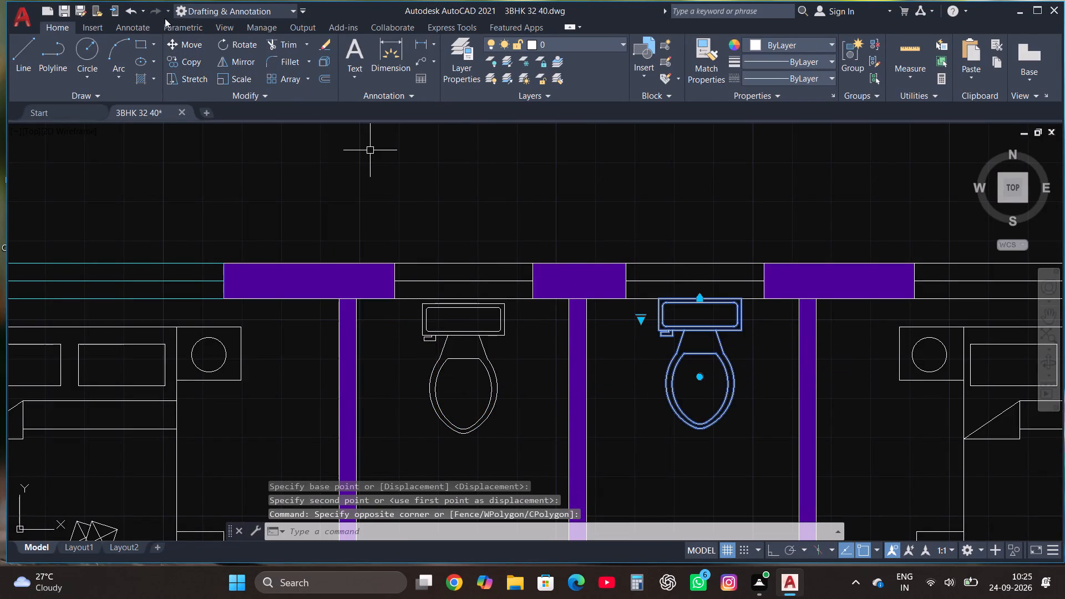
click(186, 45)
click(679, 340)
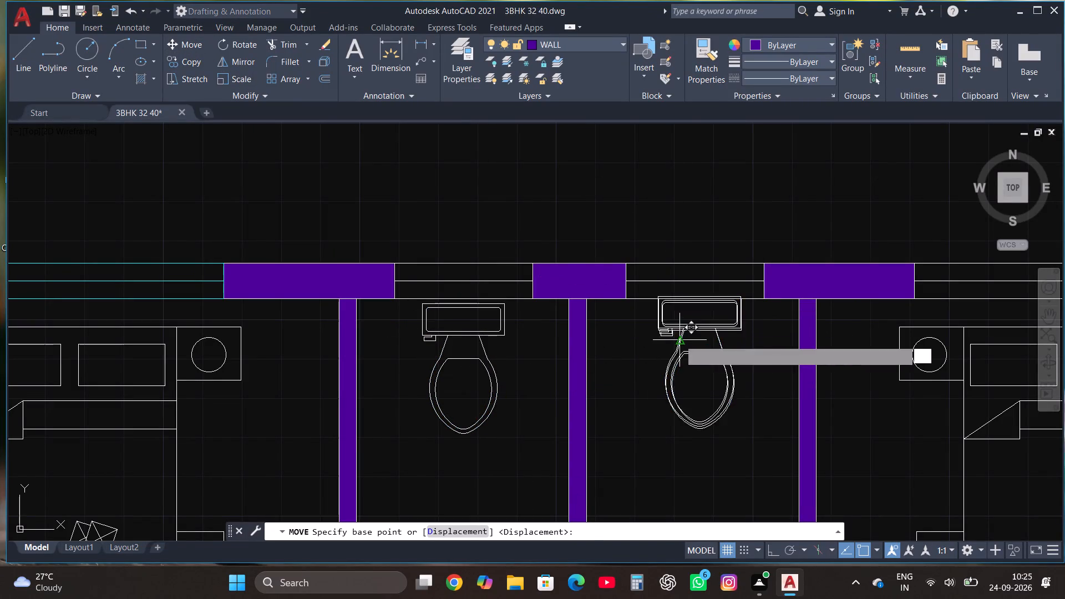
click(681, 350)
key(Escape)
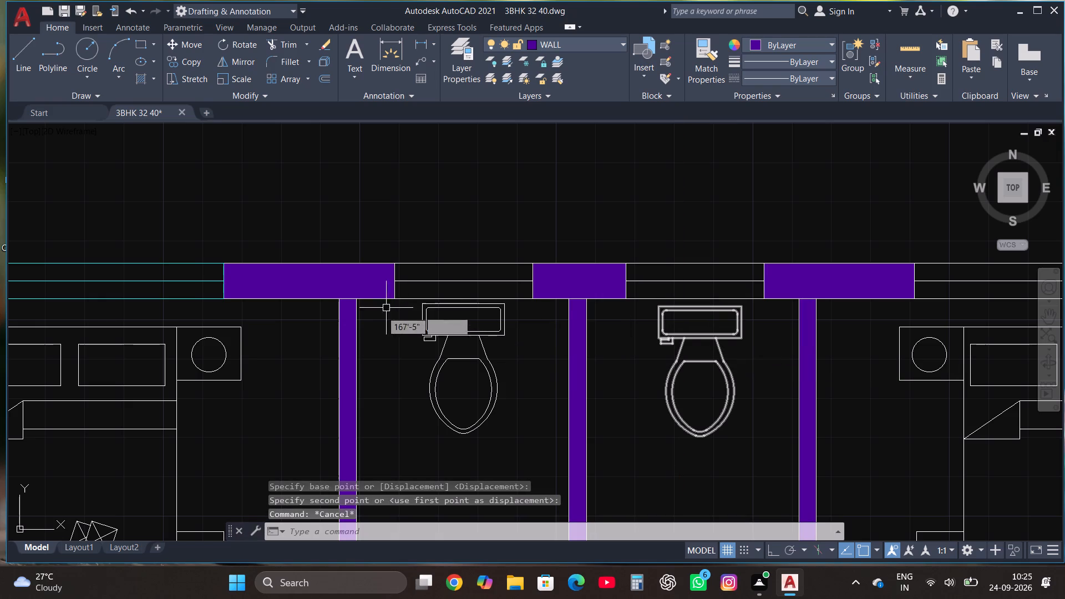
Put the west bathroom's north window, including its centre line, on the WINDOW layer.
click(386, 303)
click(561, 255)
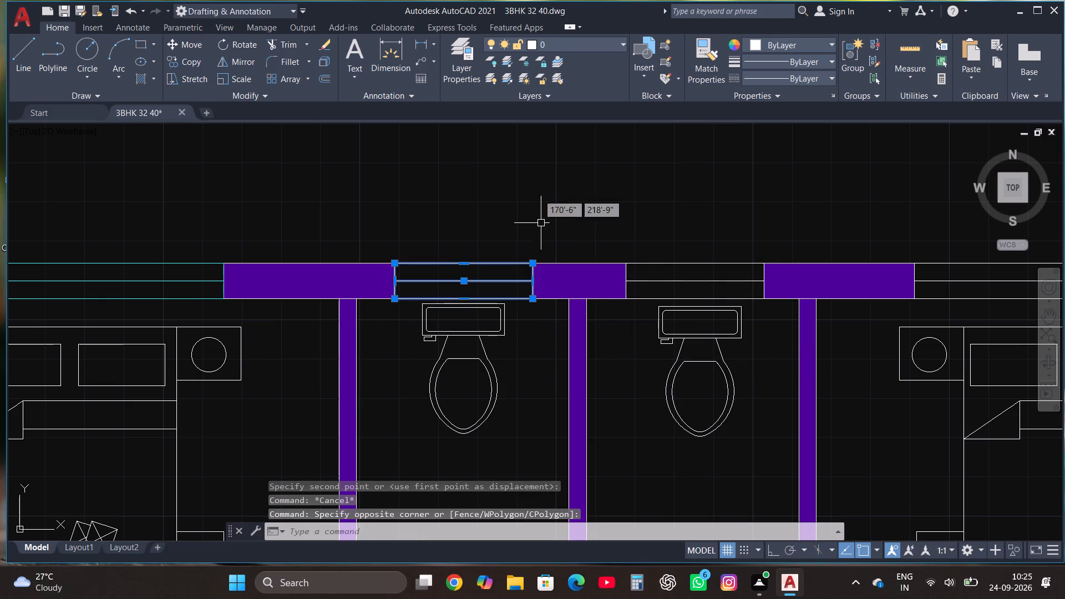
click(543, 42)
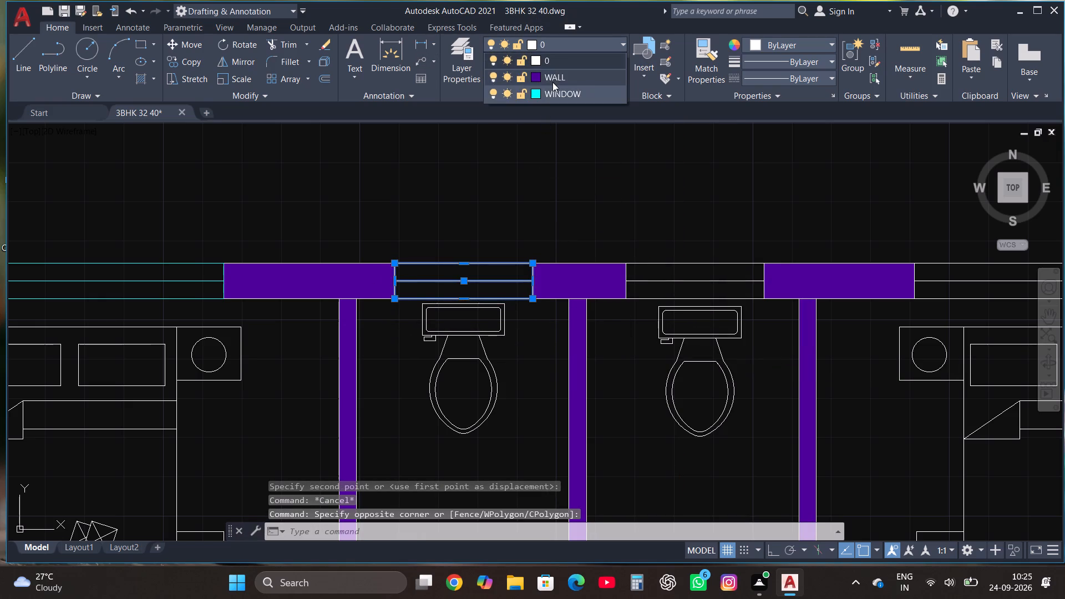
click(552, 82)
click(566, 44)
click(567, 90)
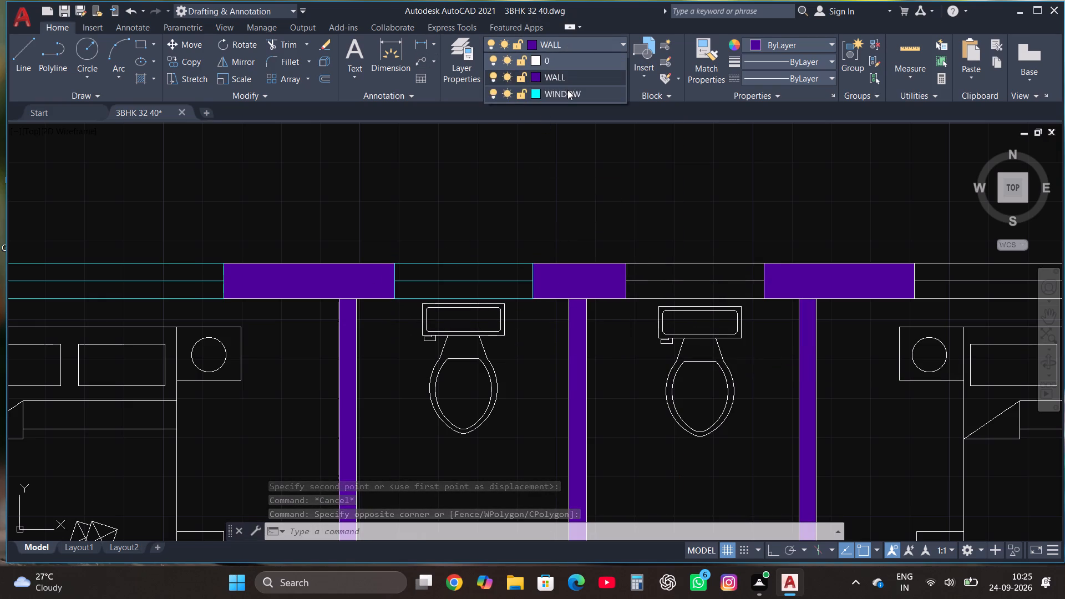
key(Escape)
Put the east bathroom's north window, including its centre line, on the WINDOW layer.
scroll(374, 251, down, 2)
scroll(513, 256, up, 2)
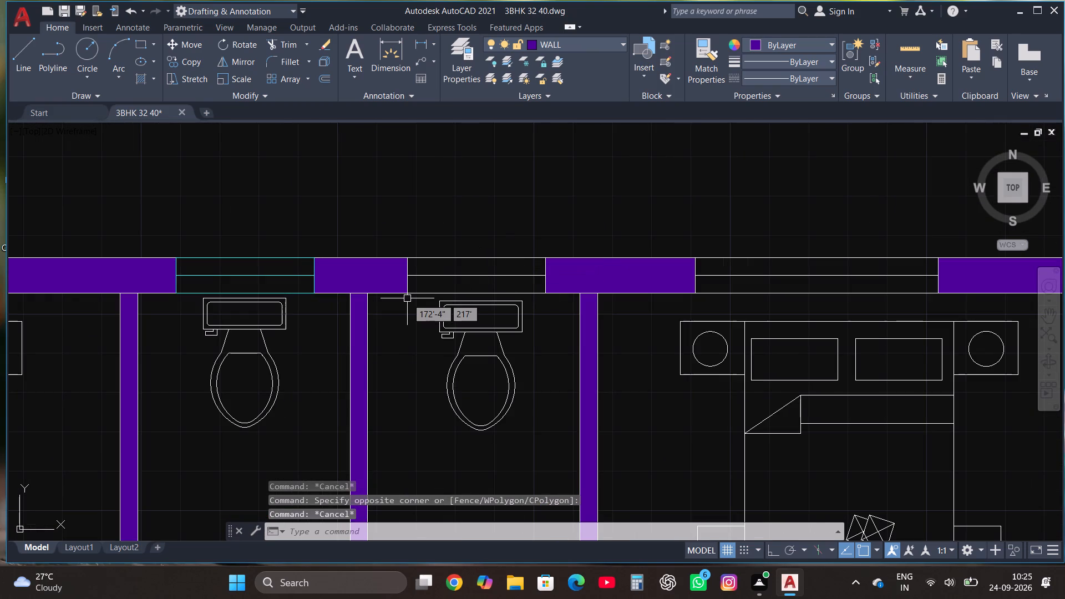
click(400, 301)
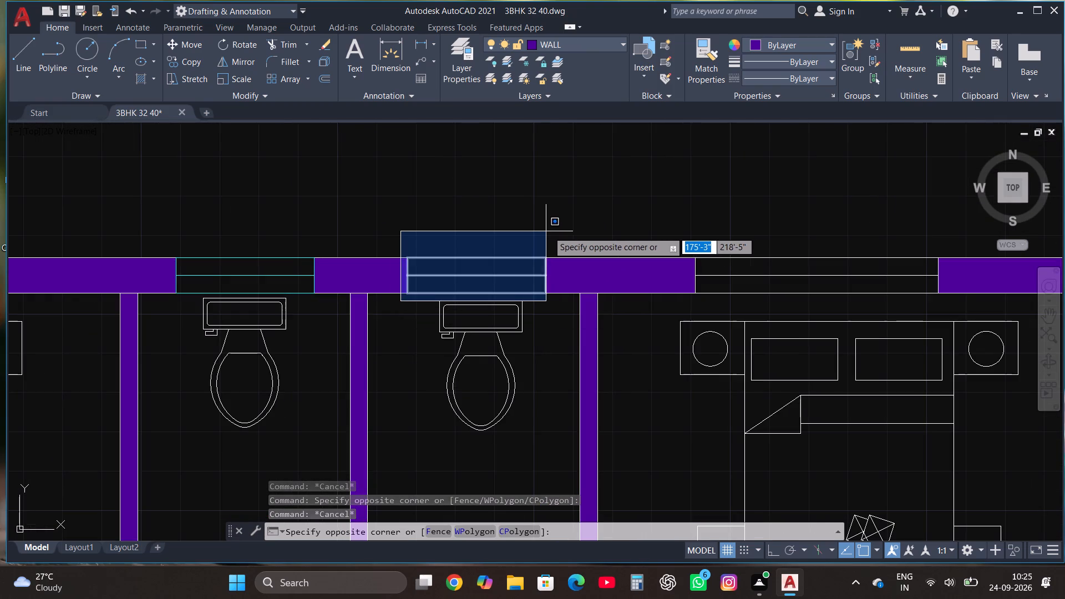
click(550, 231)
click(555, 47)
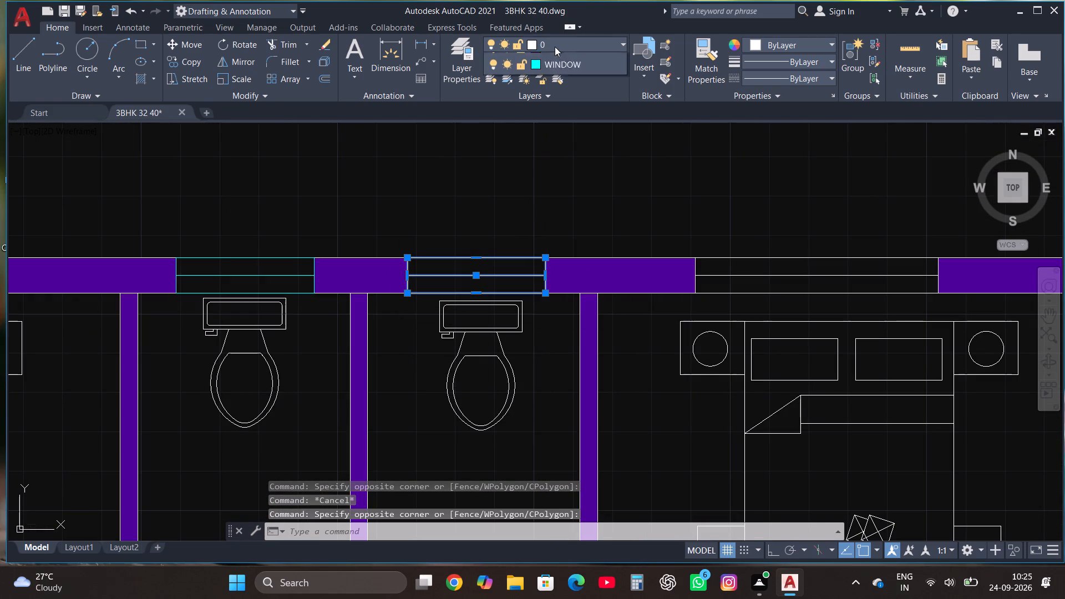
click(545, 94)
key(Escape)
Put the northeast bedroom's north window, including its centre line, on the WINDOW layer.
scroll(357, 243, down, 1)
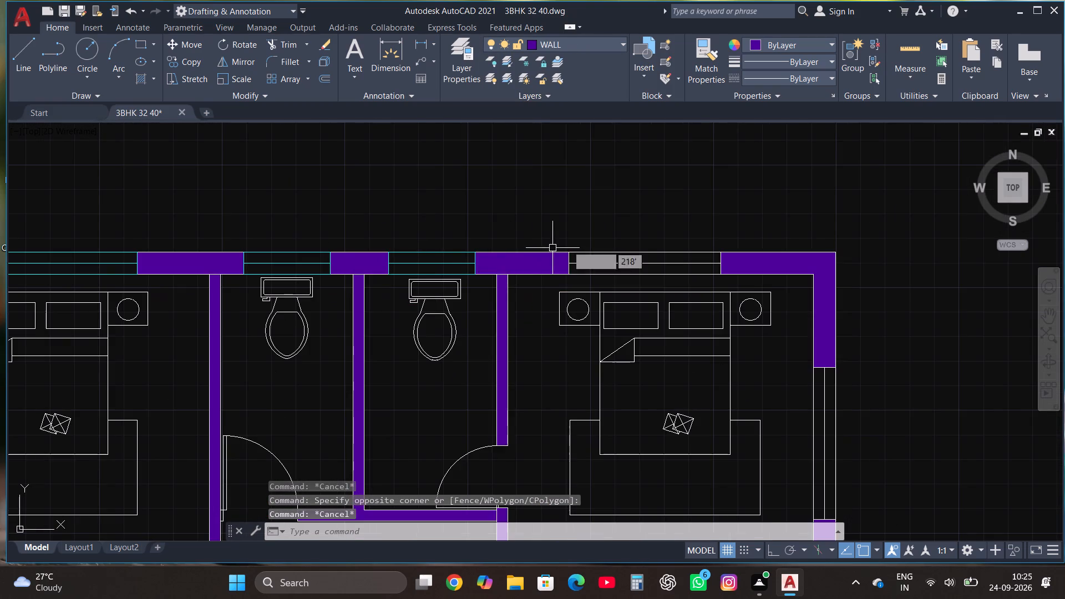
scroll(695, 236, up, 2)
click(332, 346)
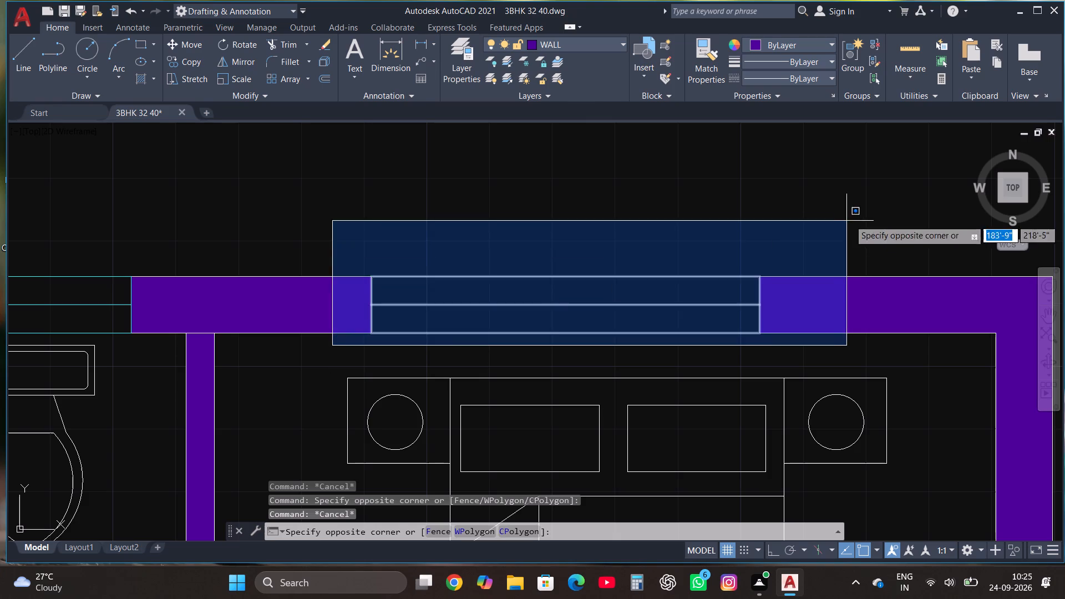
click(850, 220)
click(616, 42)
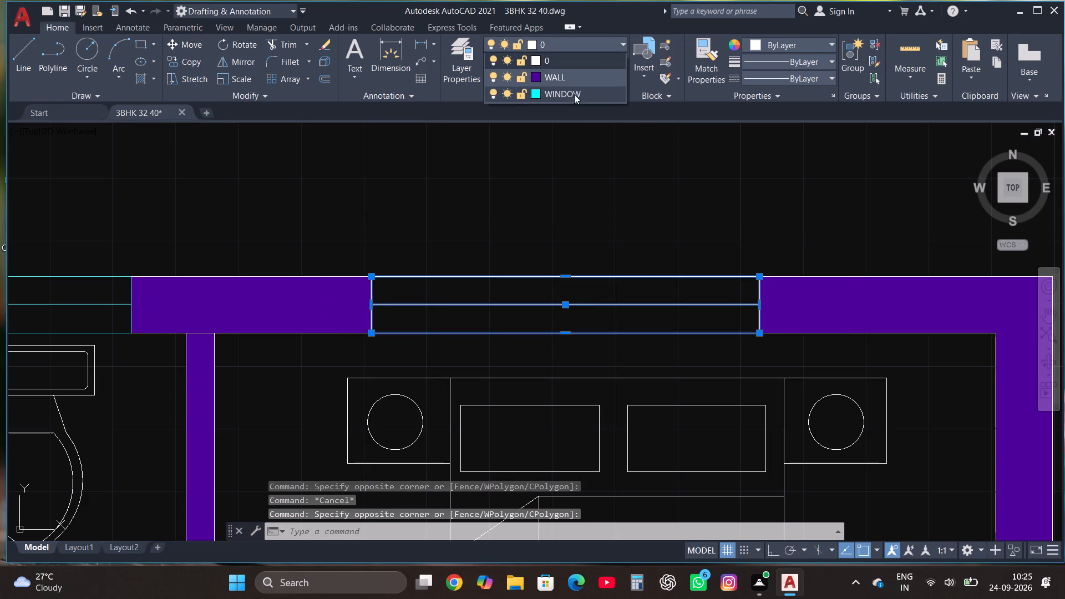
click(571, 97)
key(Escape)
Put the northeast bedroom's east window, including its centre line, on the WINDOW layer.
scroll(424, 217, down, 4)
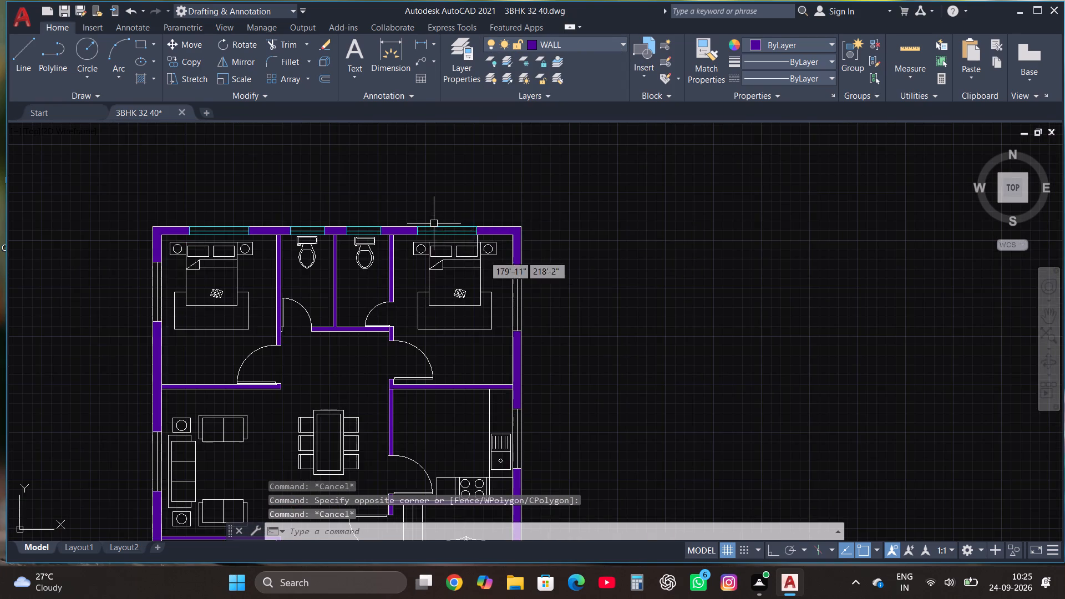
scroll(529, 319, up, 3)
click(411, 390)
scroll(415, 390, down, 2)
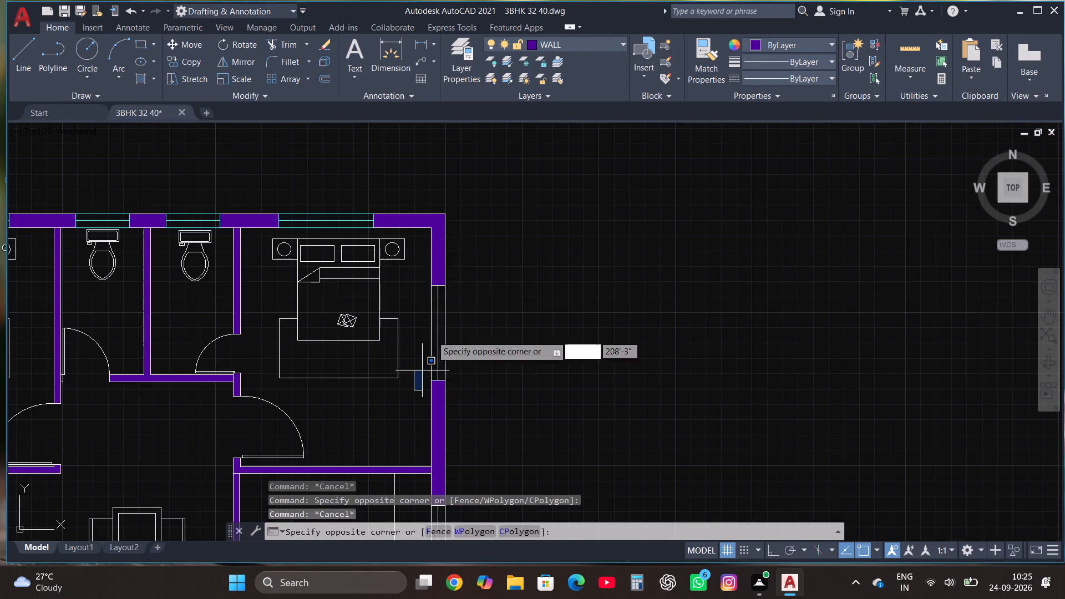
click(454, 275)
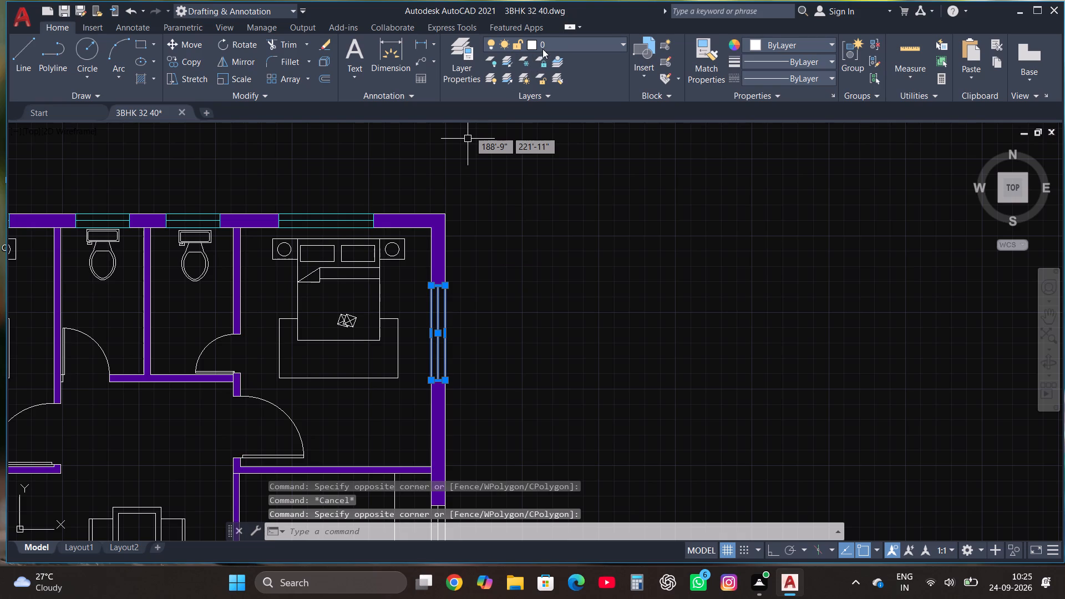
click(544, 45)
click(567, 88)
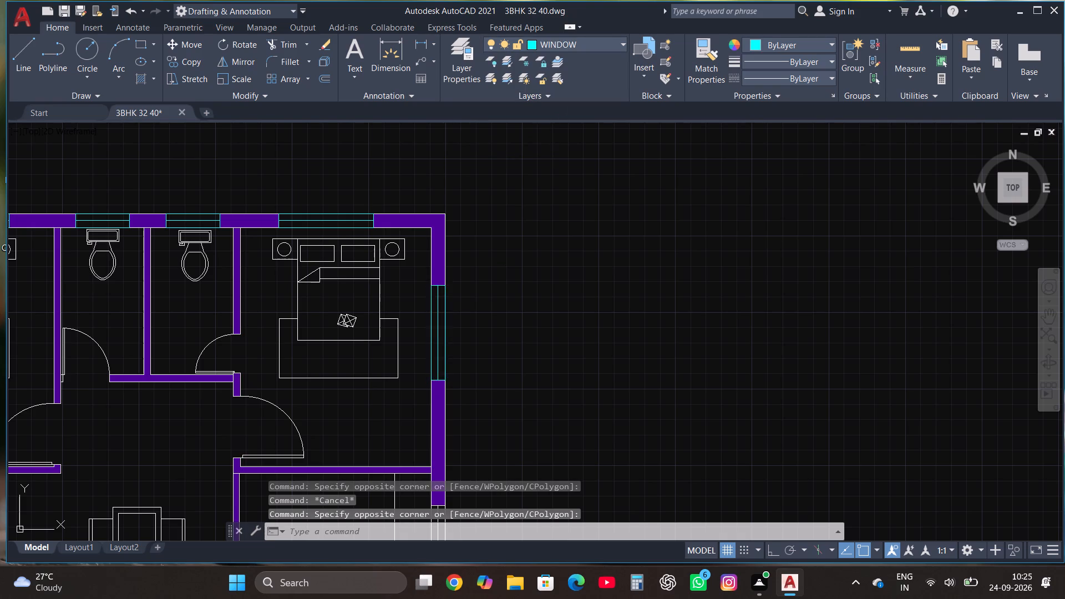
Put the kitchen window beside the sink in the east wall, including its centre line, on the WINDOW layer.
scroll(546, 133, down, 2)
scroll(510, 278, up, 3)
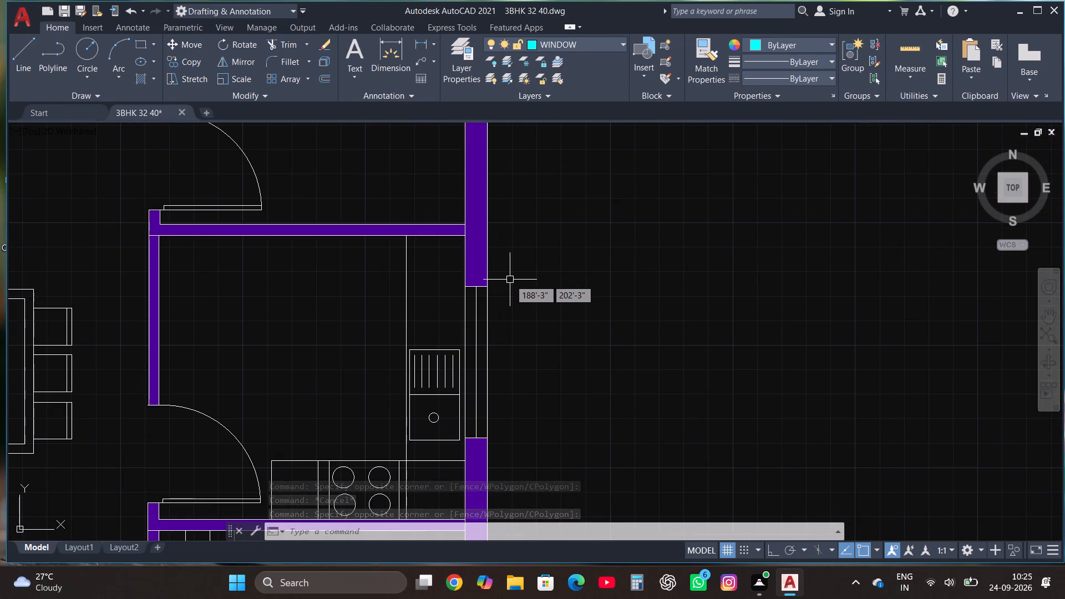
click(459, 453)
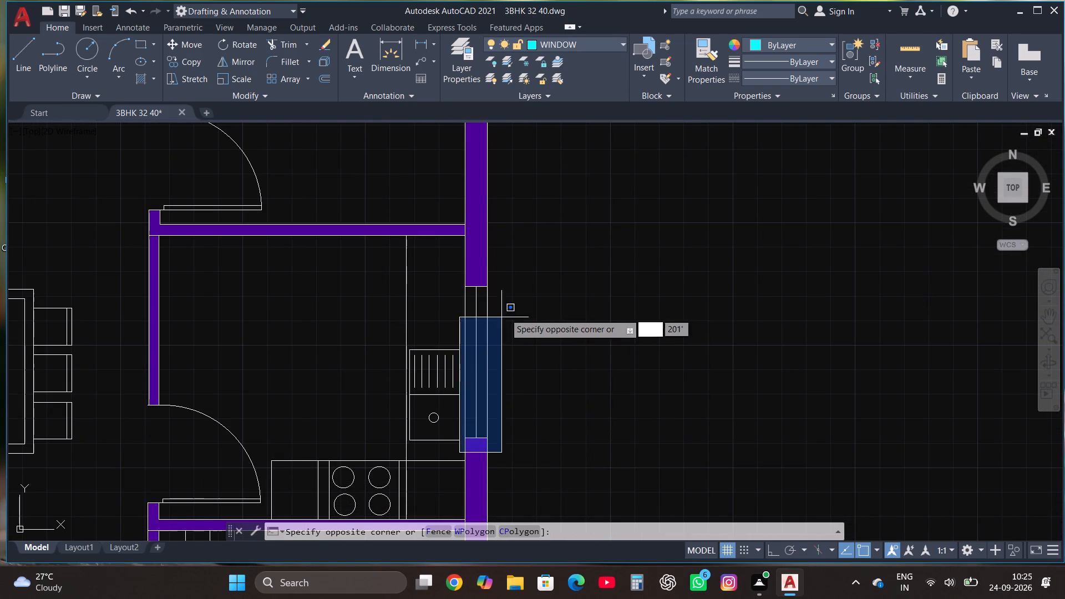
click(518, 270)
click(541, 45)
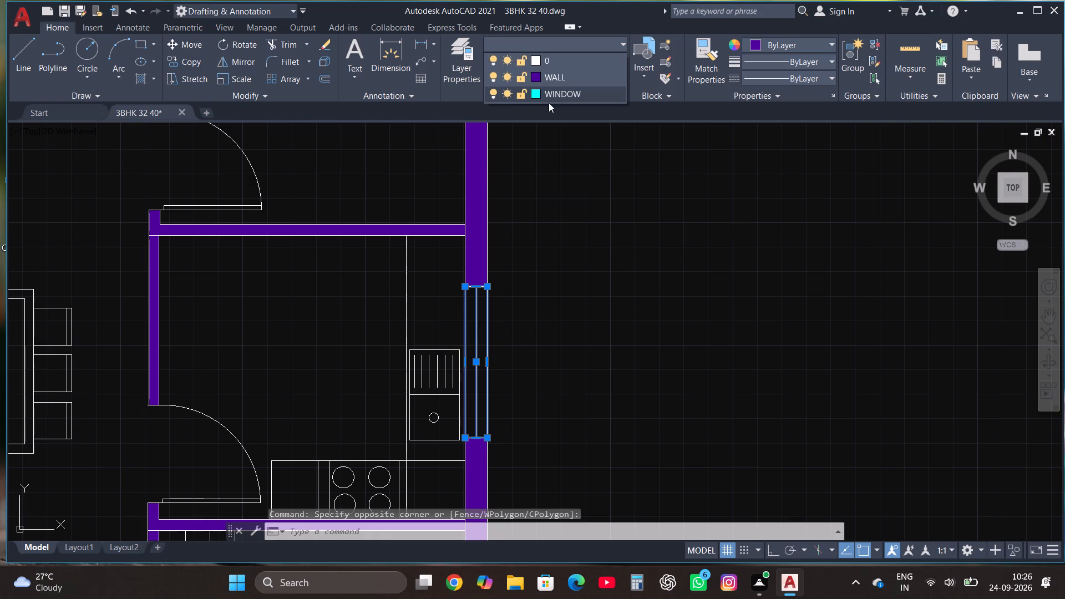
click(550, 95)
key(Escape)
Put the staircase window in the south wall, including its centre line, on the WINDOW layer.
scroll(519, 163, down, 3)
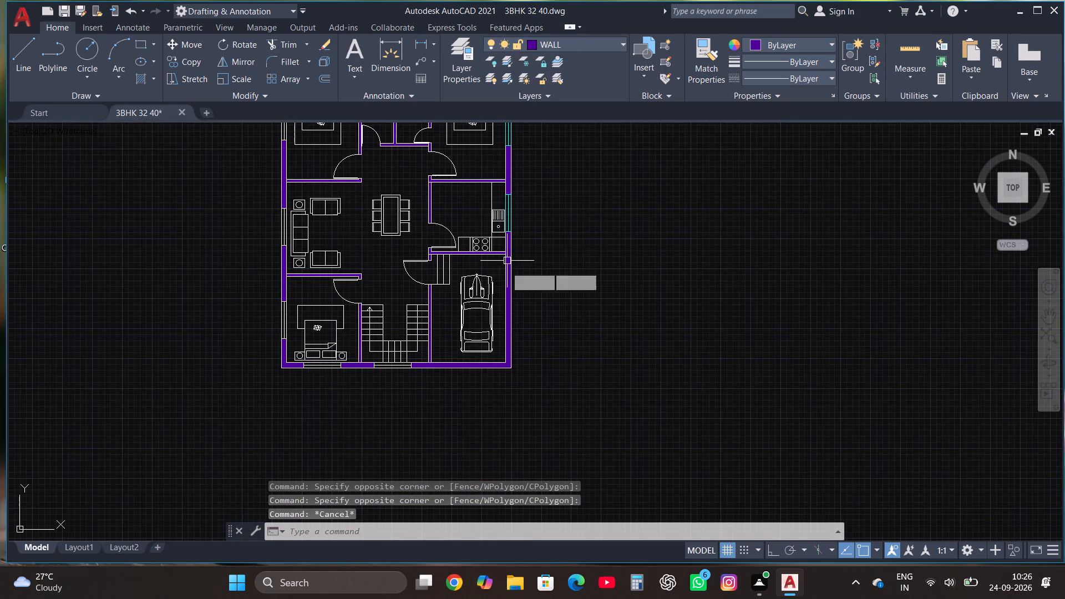
scroll(325, 368, up, 1)
scroll(432, 377, up, 2)
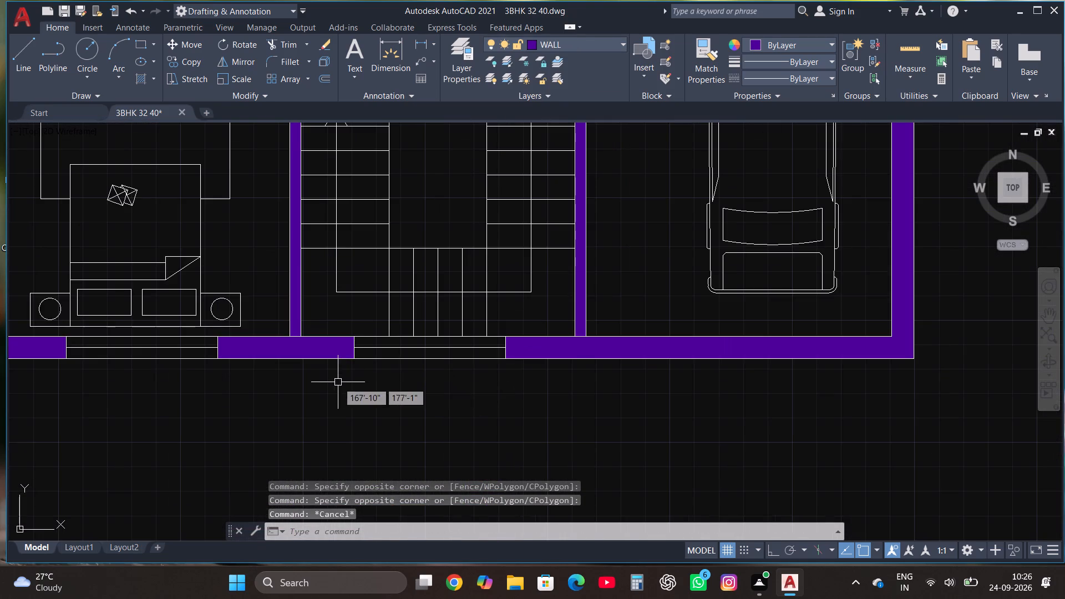
click(338, 382)
click(502, 312)
click(290, 379)
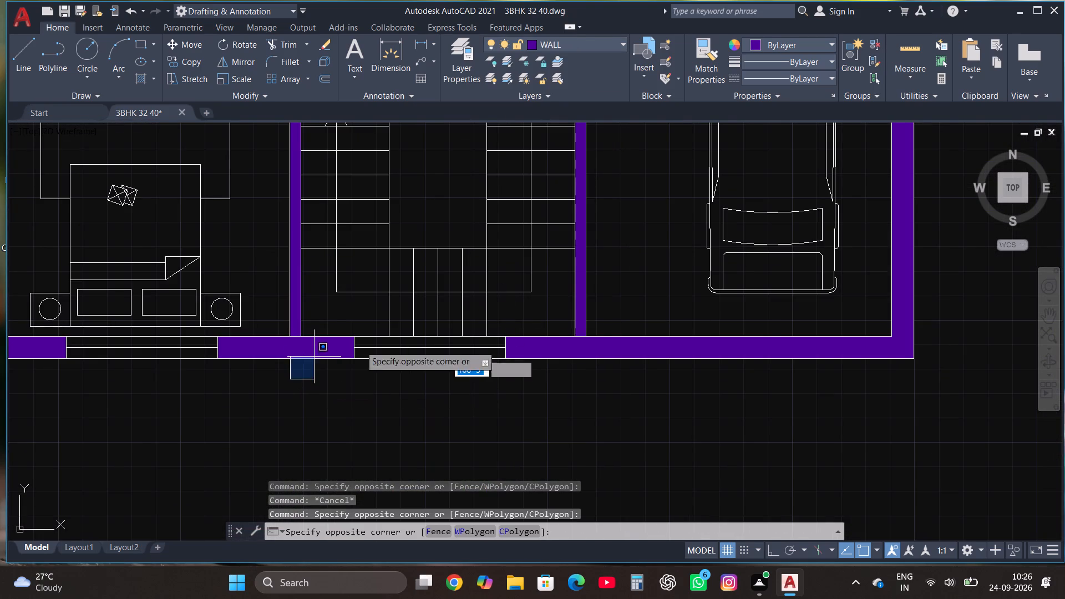
click(566, 313)
key(Escape)
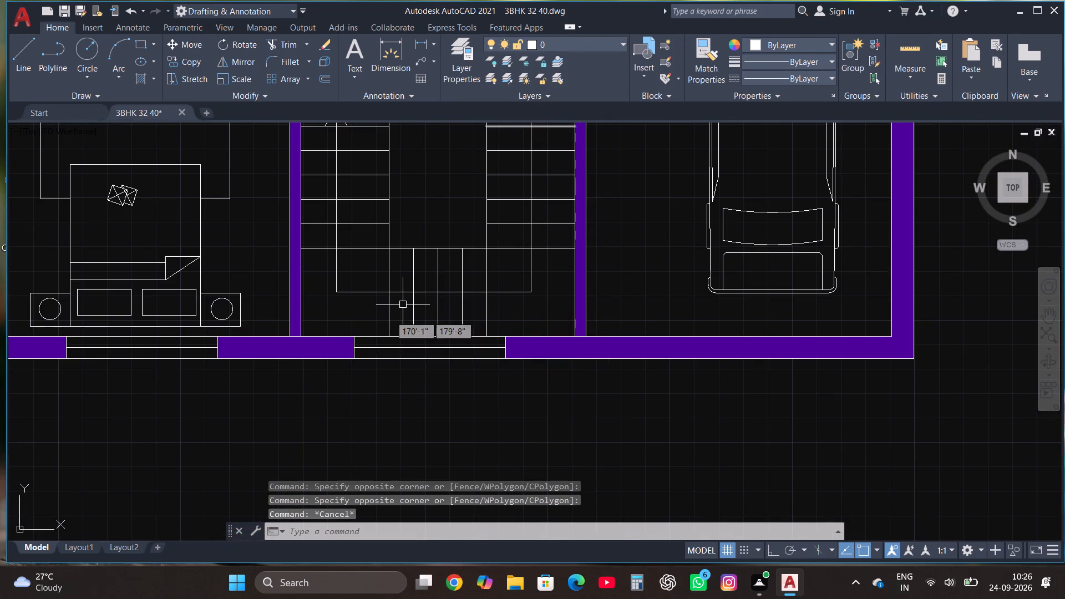
click(343, 369)
click(514, 329)
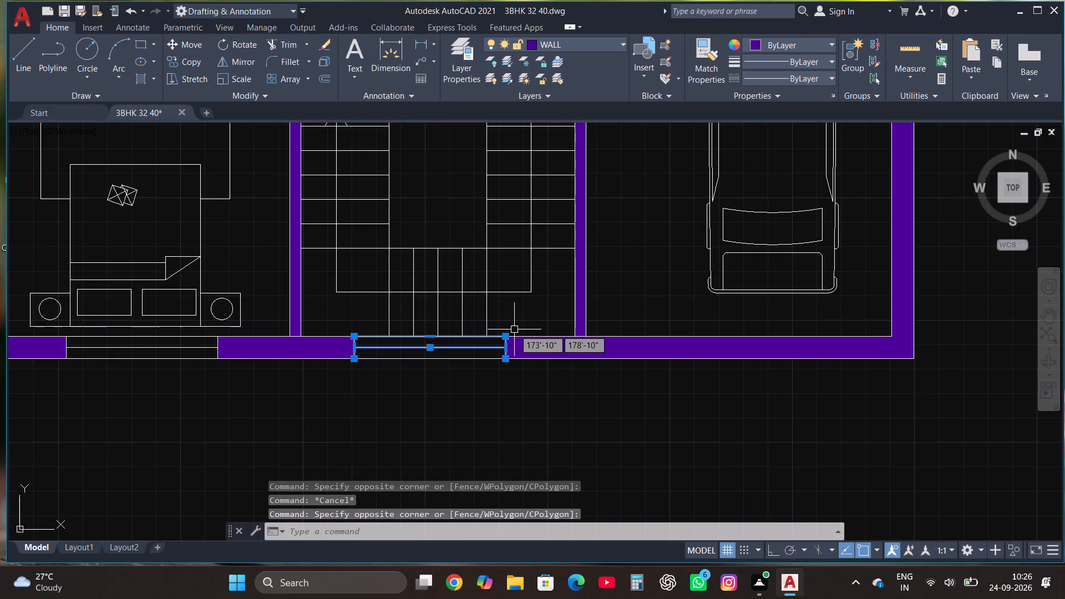
click(580, 45)
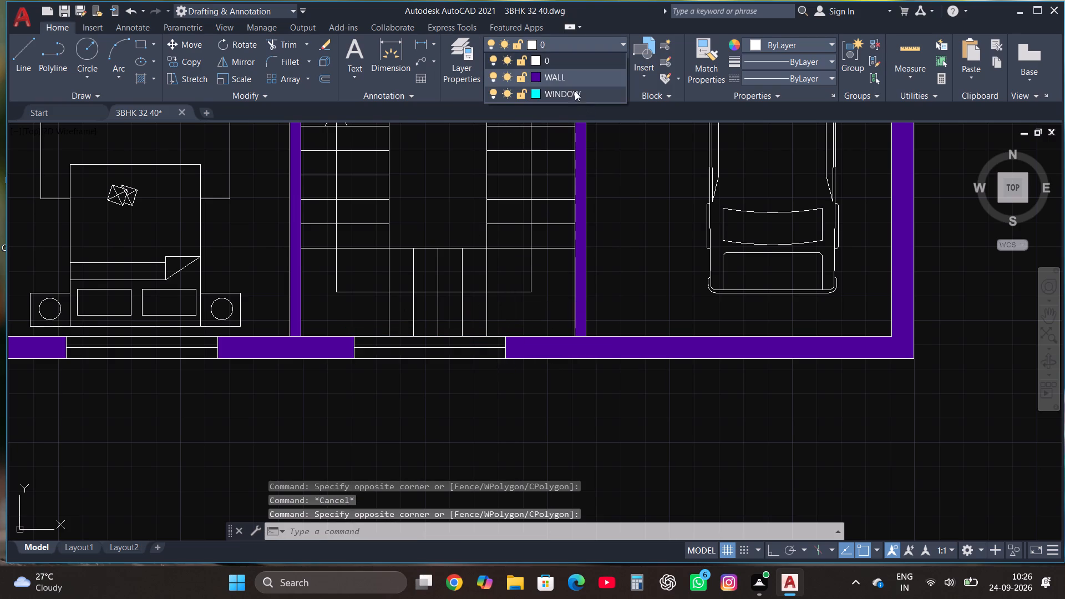
click(575, 91)
Put the southwest bedroom's south window, including its centre line, on the WINDOW layer.
scroll(711, 261, down, 2)
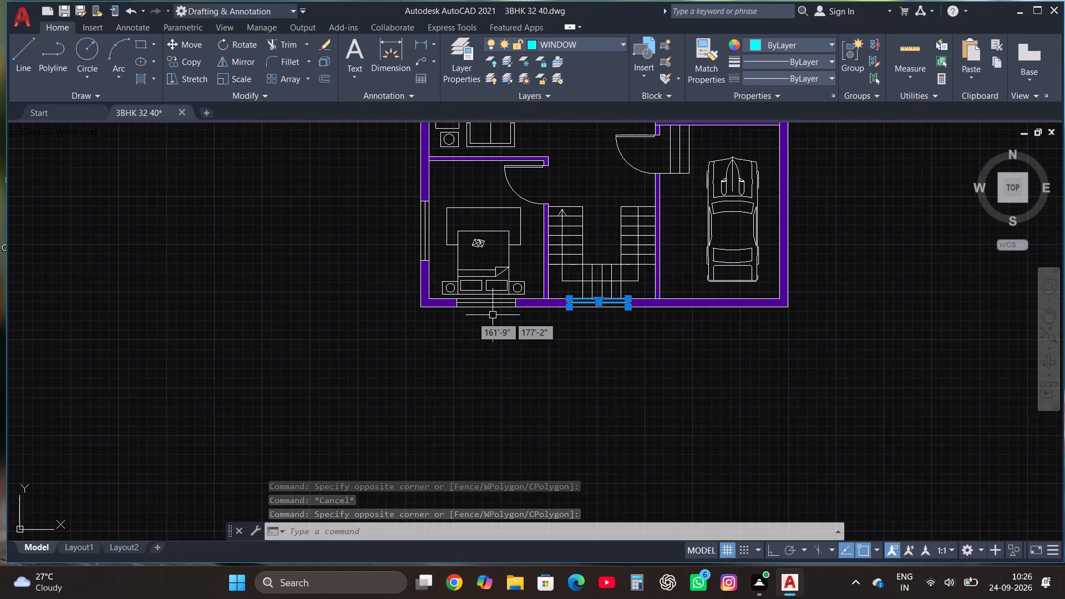
scroll(463, 317, up, 2)
click(436, 313)
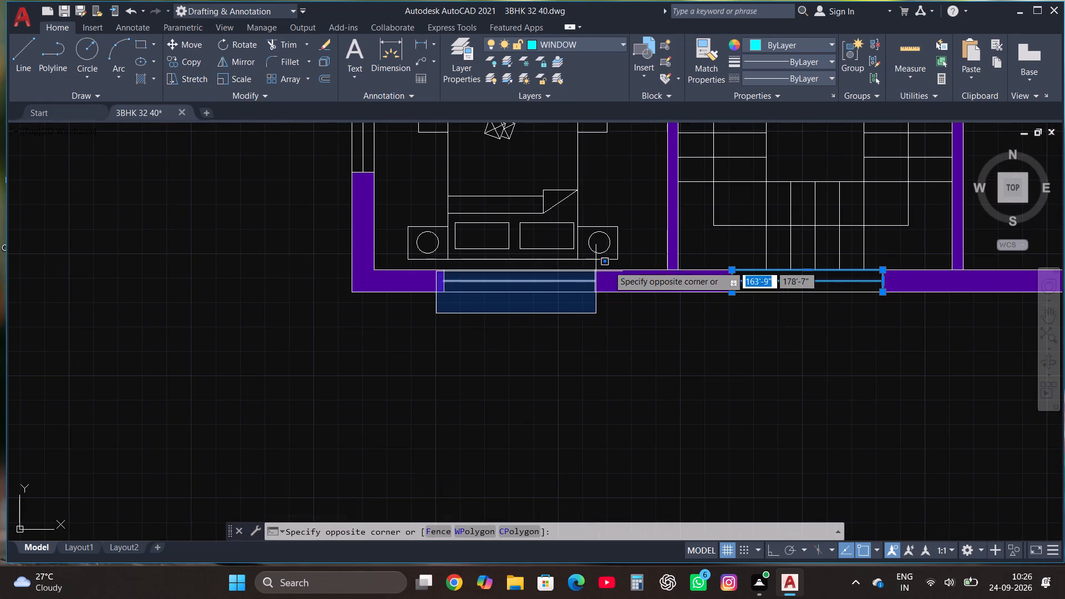
click(611, 262)
click(523, 42)
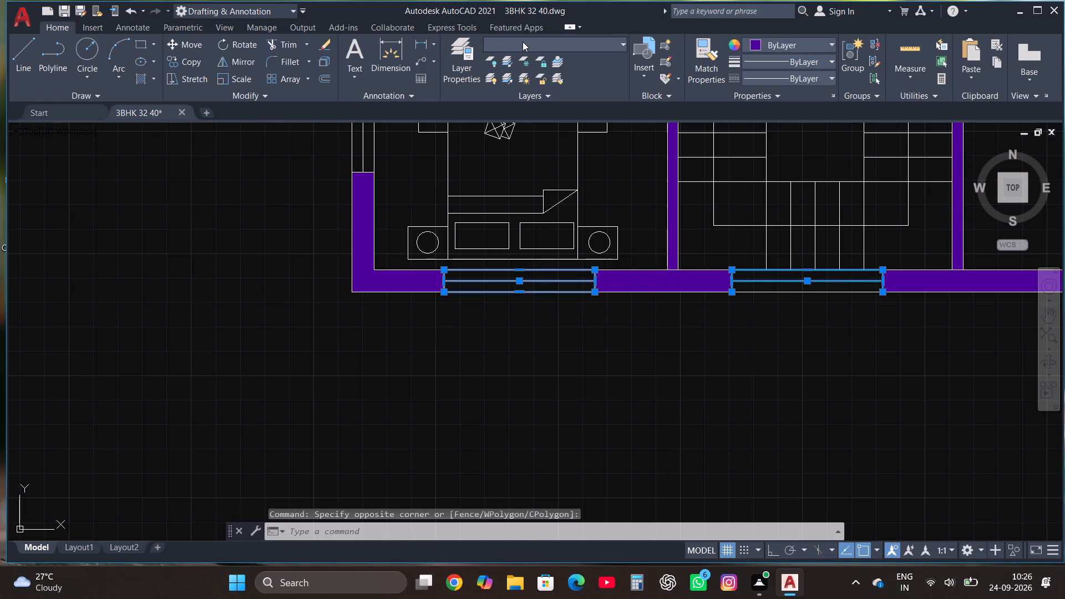
click(542, 90)
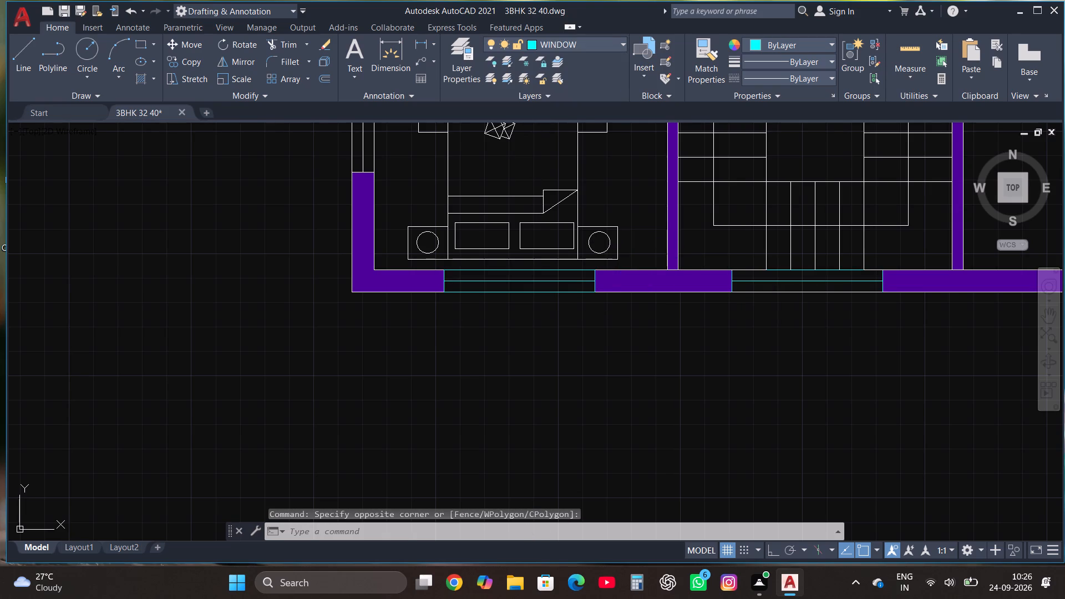
Put the southwest bedroom's west window, including its centre line, on the WINDOW layer.
scroll(478, 372, down, 2)
scroll(437, 276, up, 1)
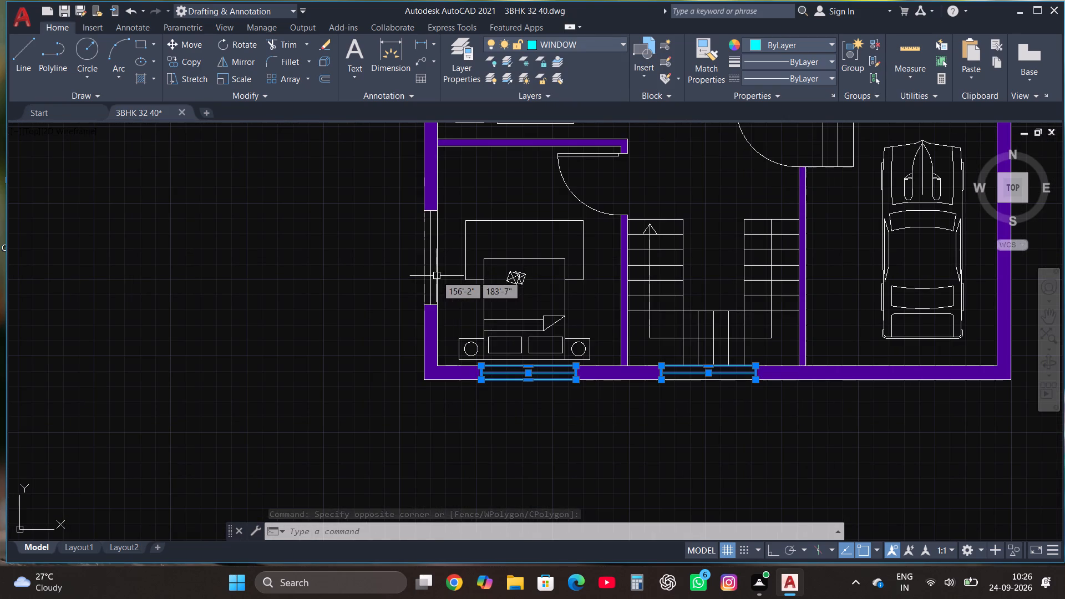
click(415, 317)
click(440, 179)
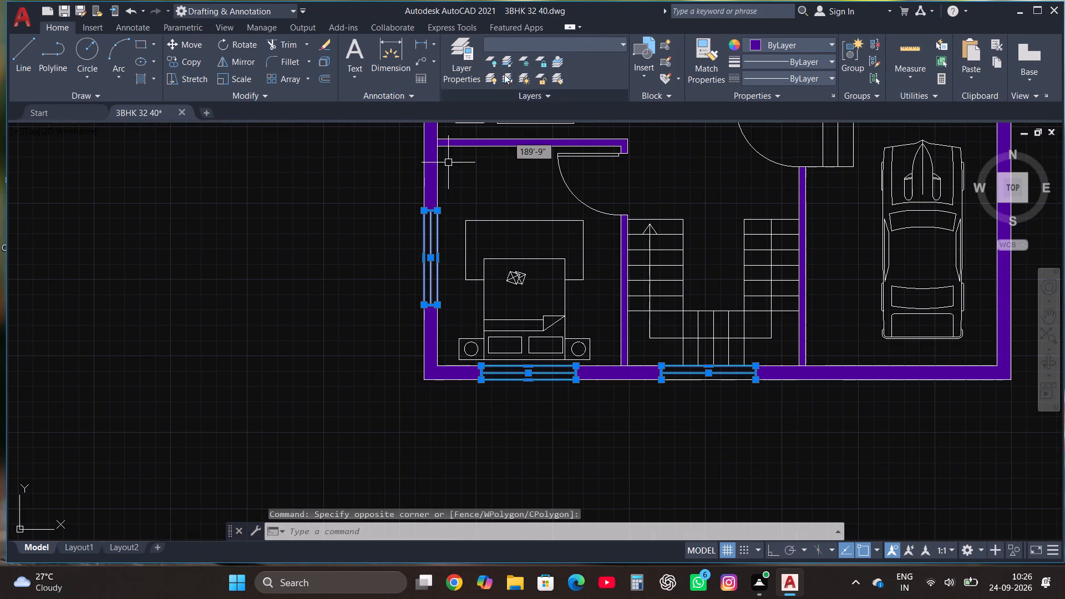
click(517, 43)
click(532, 93)
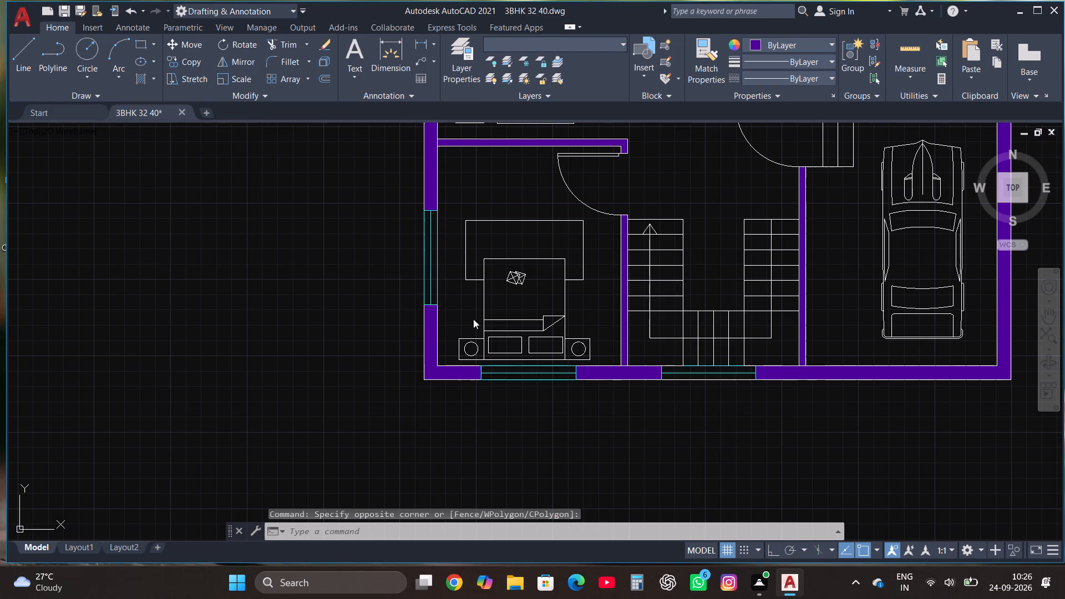
scroll(465, 356, down, 3)
click(625, 143)
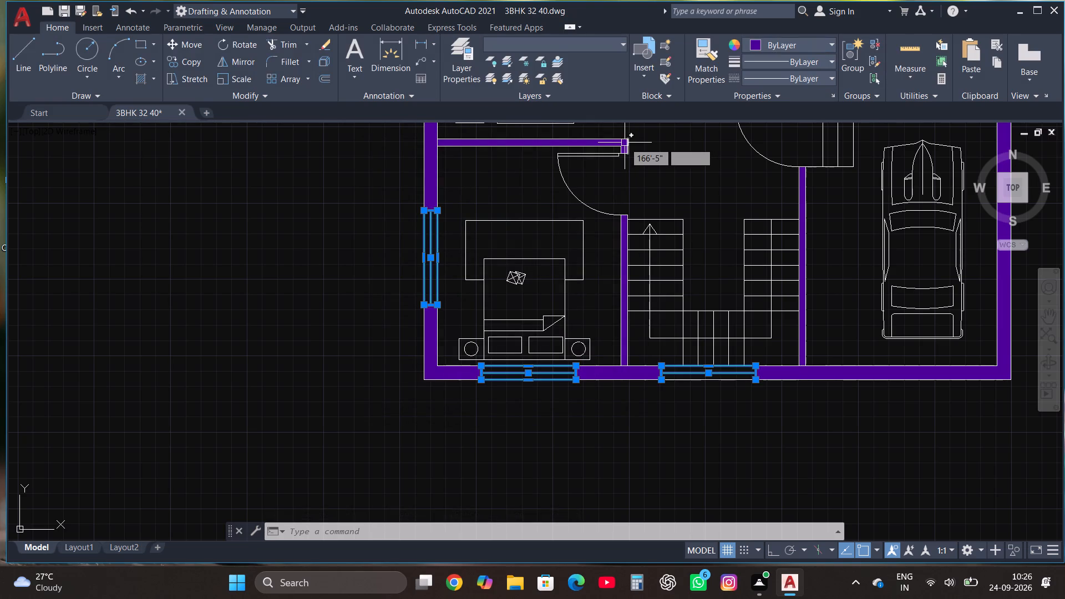
key(Escape)
Put the living room's west window, including its centre line, on the WINDOW layer.
scroll(552, 510, down, 3)
scroll(546, 424, up, 1)
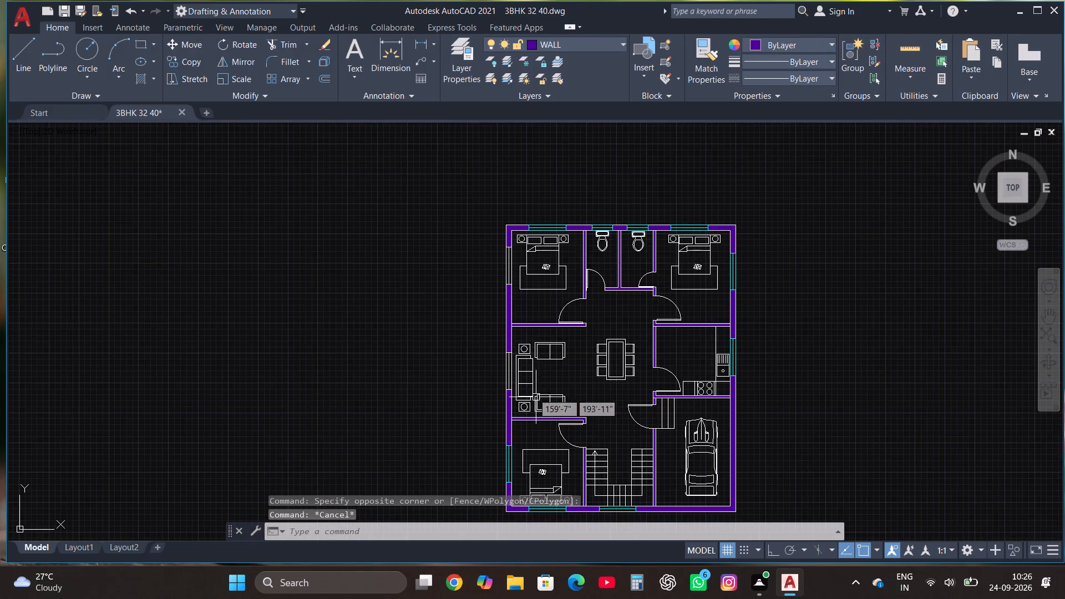
scroll(520, 377, up, 3)
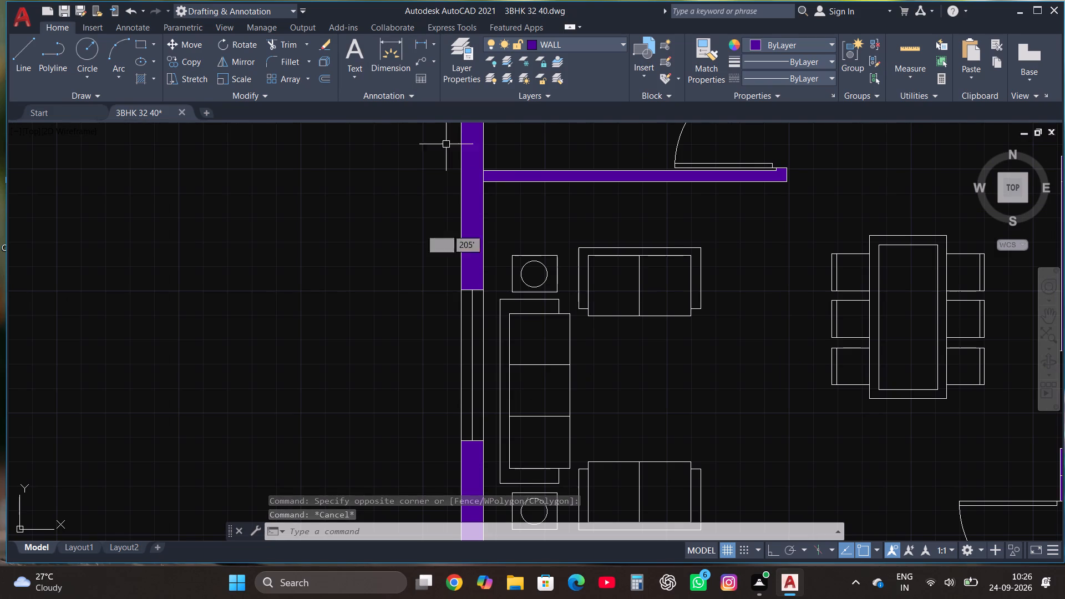
click(449, 453)
click(490, 246)
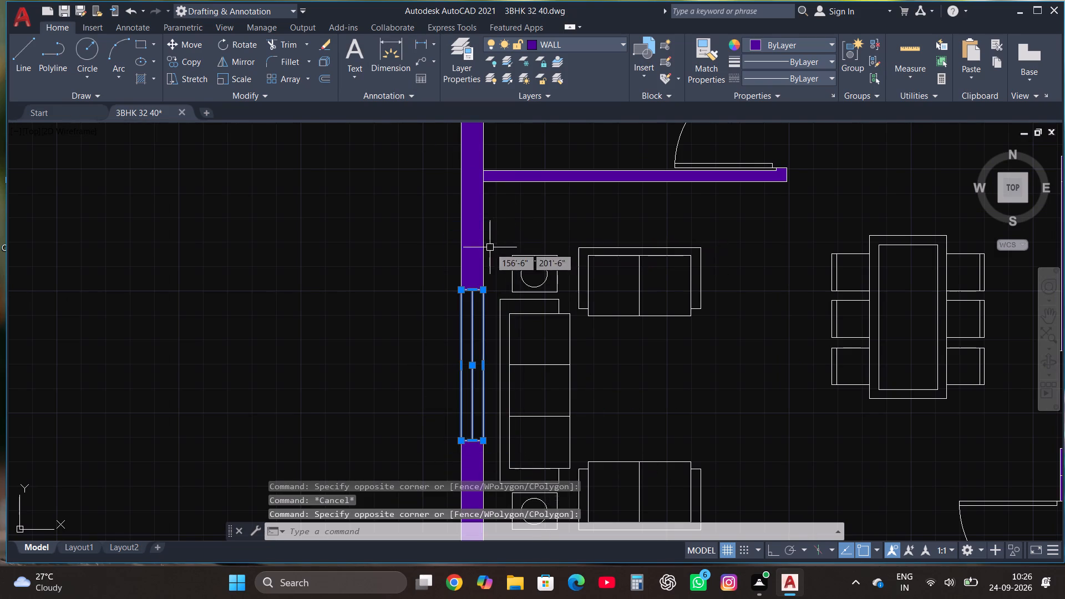
click(574, 47)
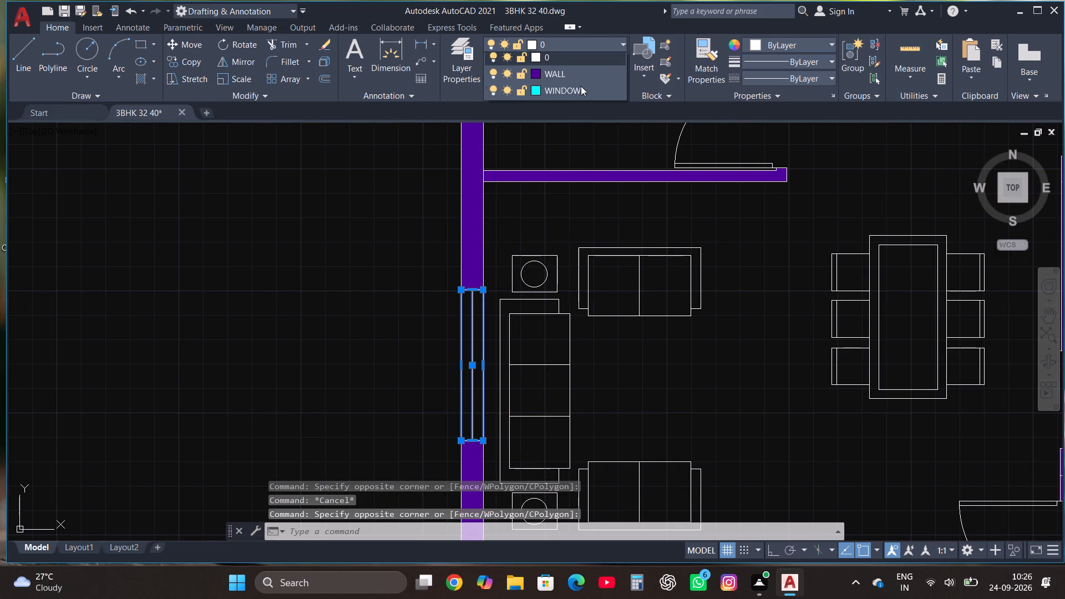
click(580, 93)
key(Escape)
Put the northwest bedroom's west window, including its centre line, on the WINDOW layer.
scroll(529, 438, down, 2)
scroll(500, 200, up, 1)
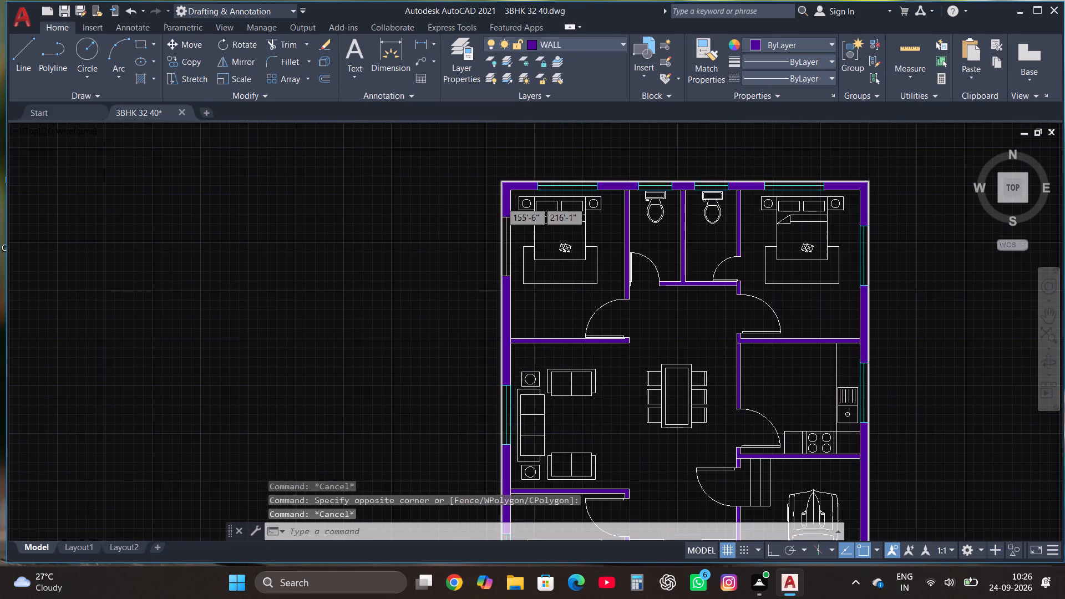
click(494, 336)
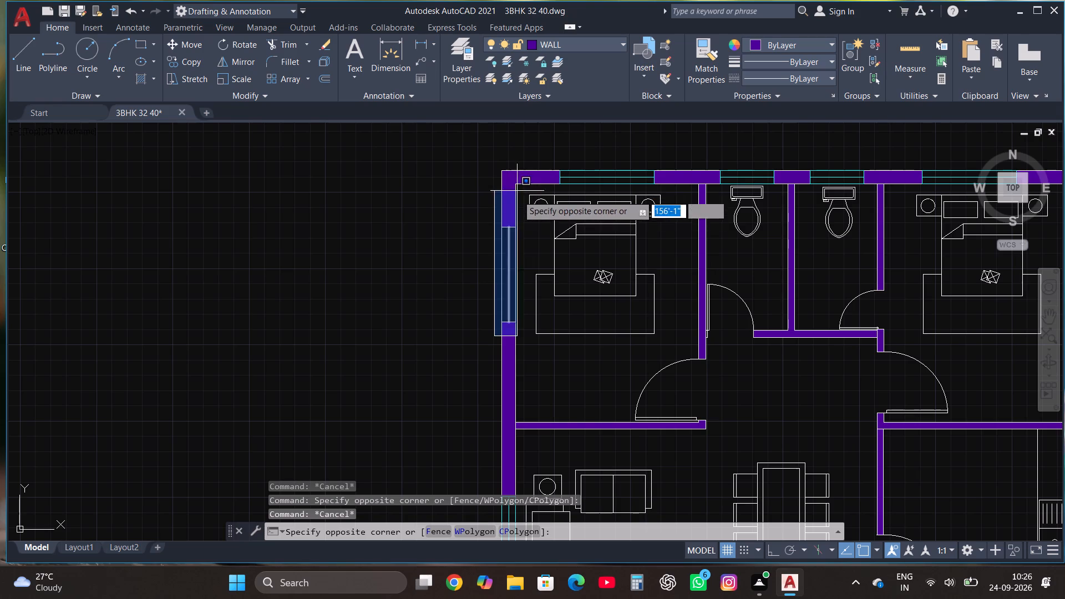
click(518, 222)
click(589, 47)
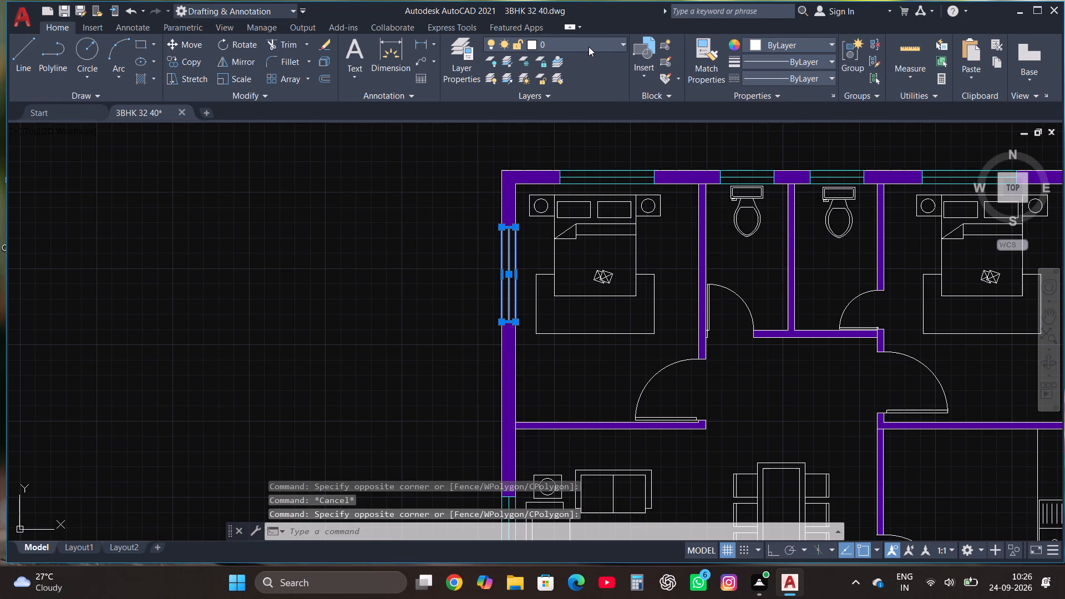
click(587, 90)
key(Escape)
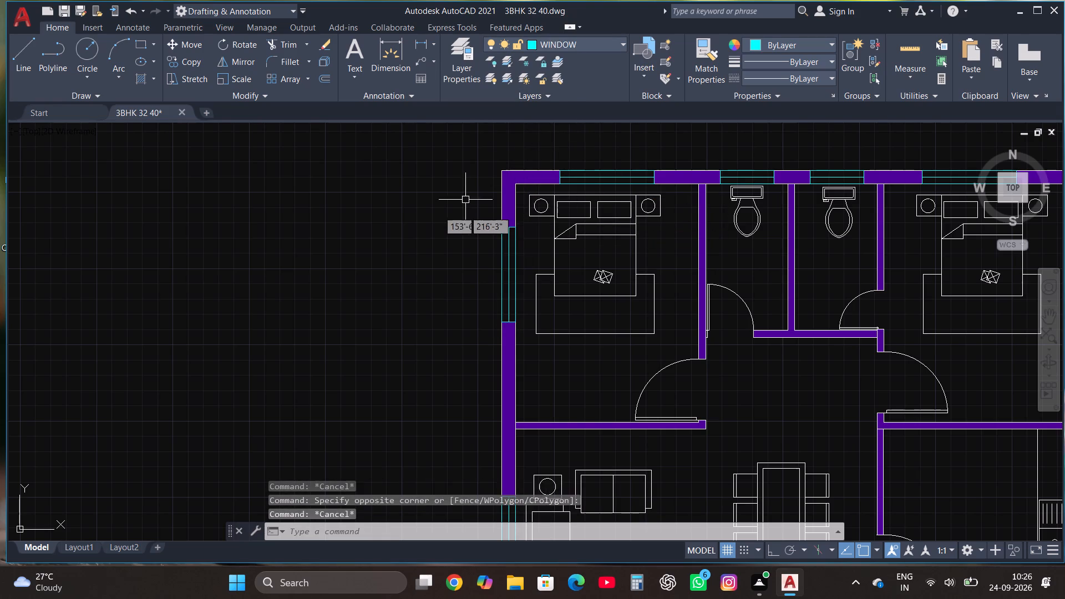
scroll(438, 211, down, 2)
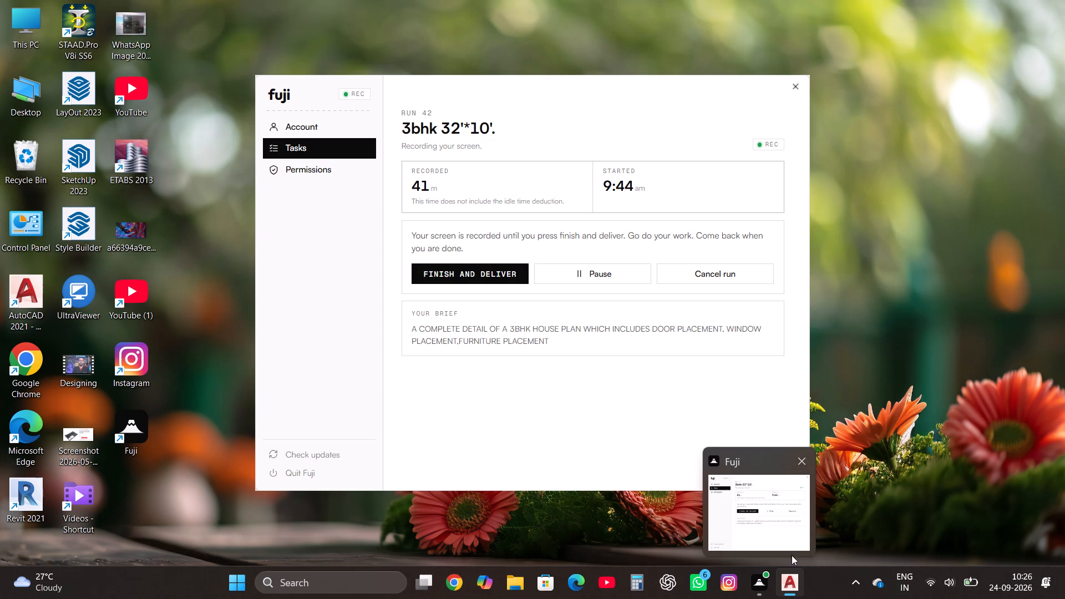
key(Escape)
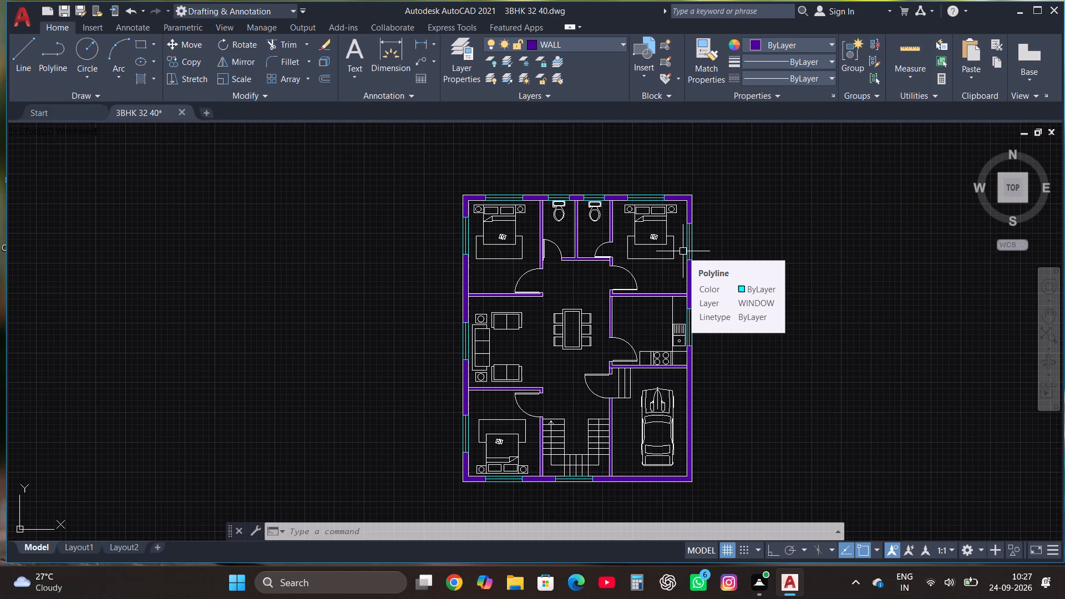
Add a two-line multiline text label reading BEDROOM and 10'*13' below the bed in the northwest bedroom, on the WALL layer.
scroll(683, 251, down, 1)
scroll(500, 251, up, 1)
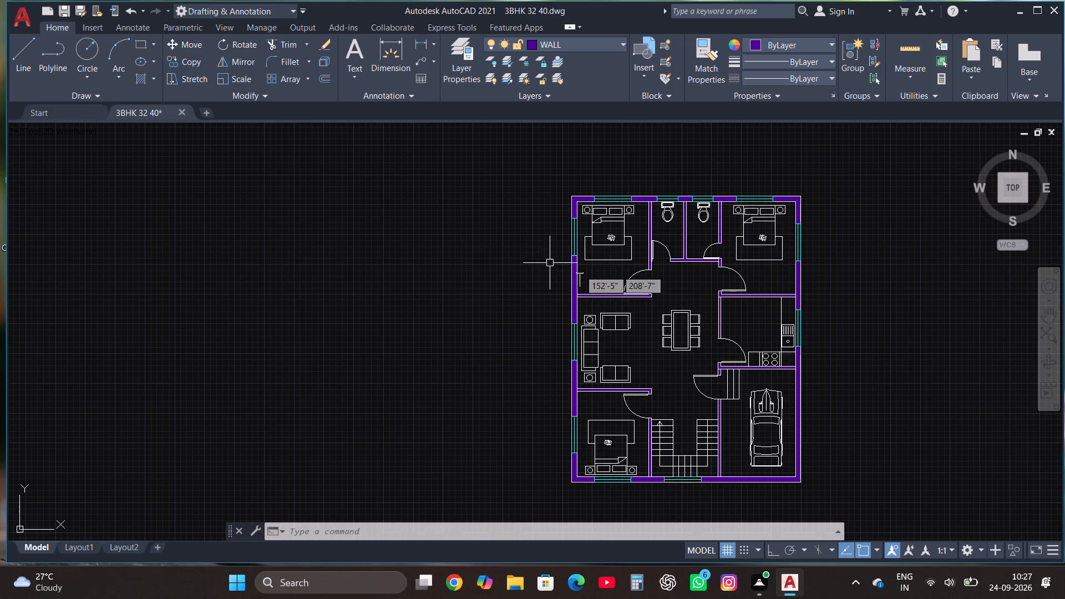
scroll(652, 246, up, 2)
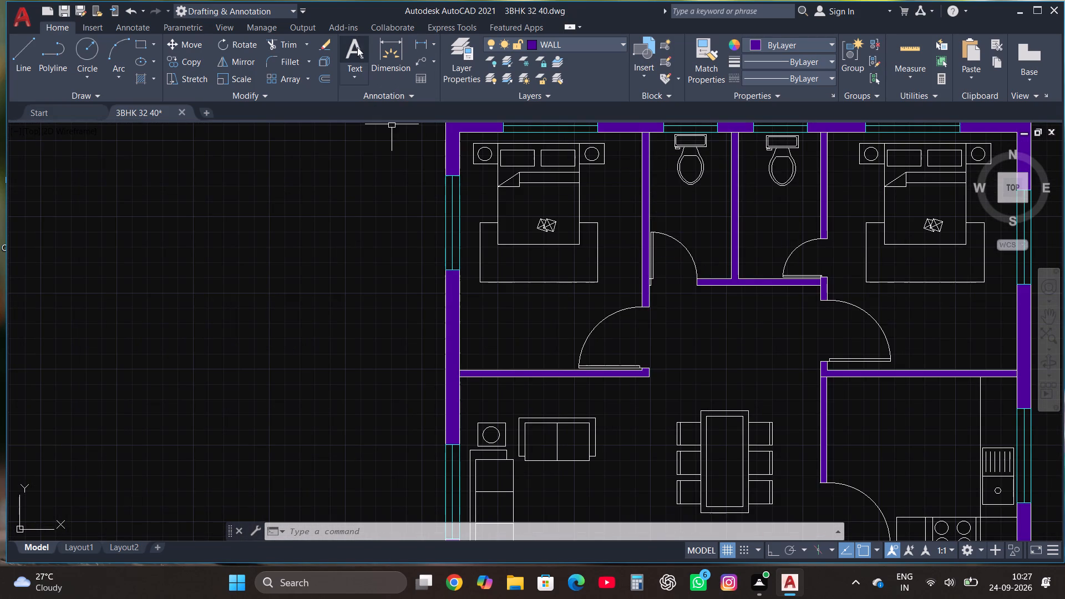
click(356, 48)
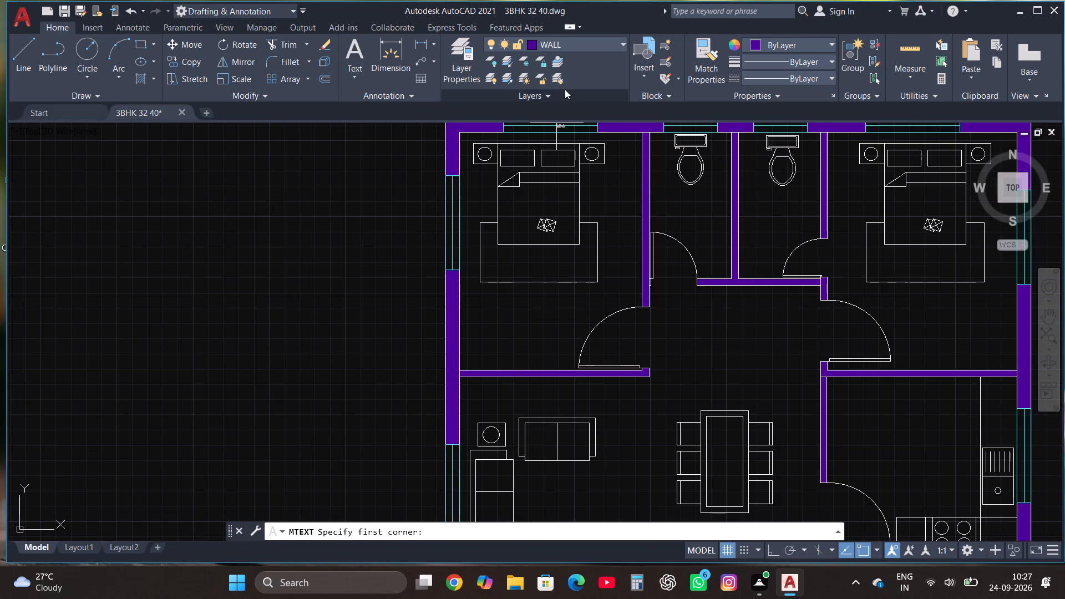
click(592, 44)
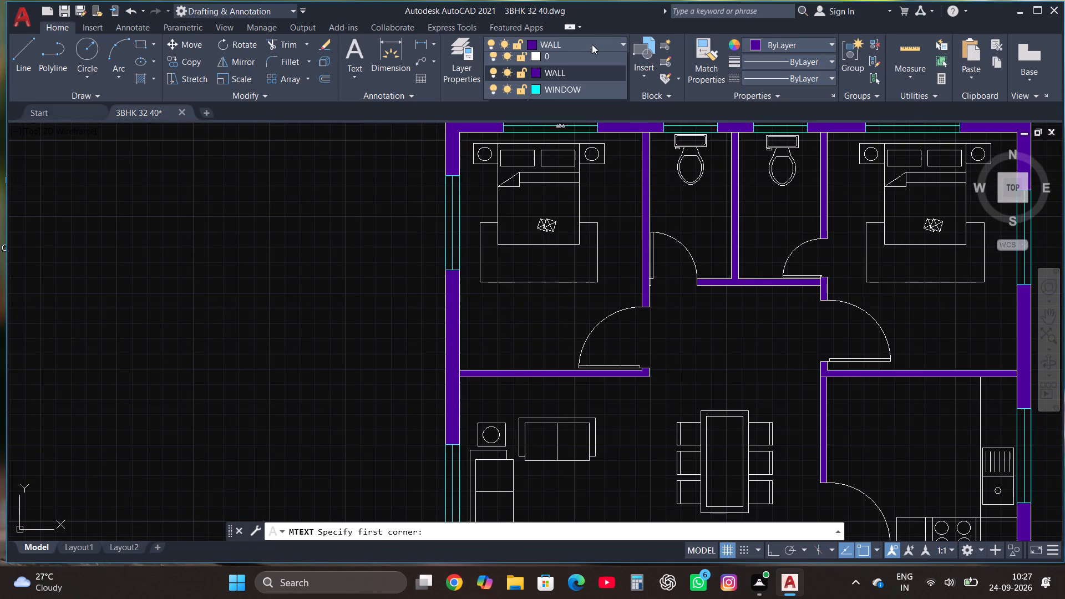
click(567, 82)
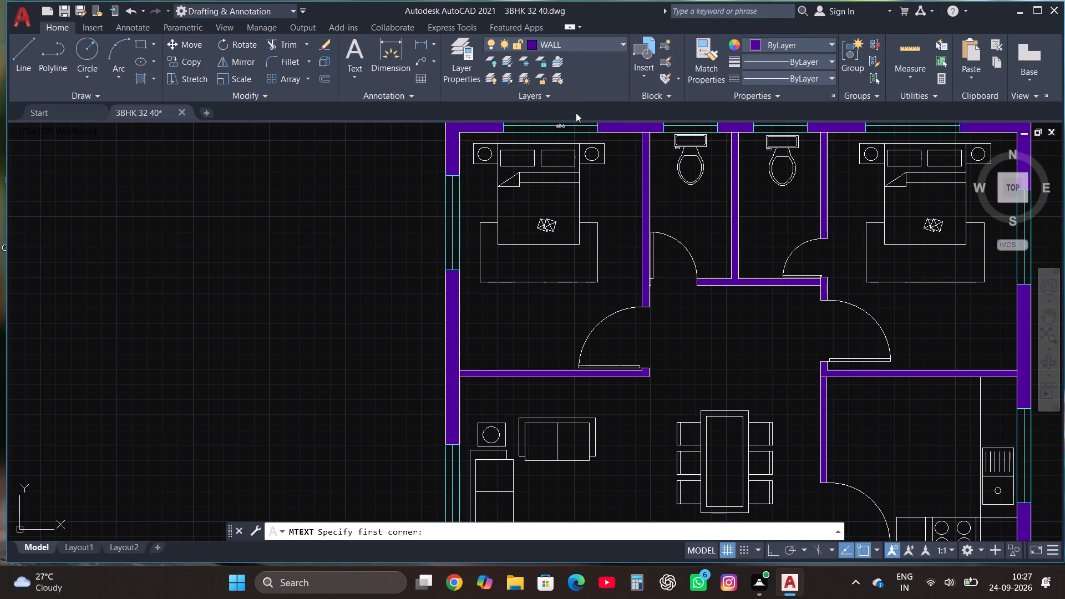
click(356, 47)
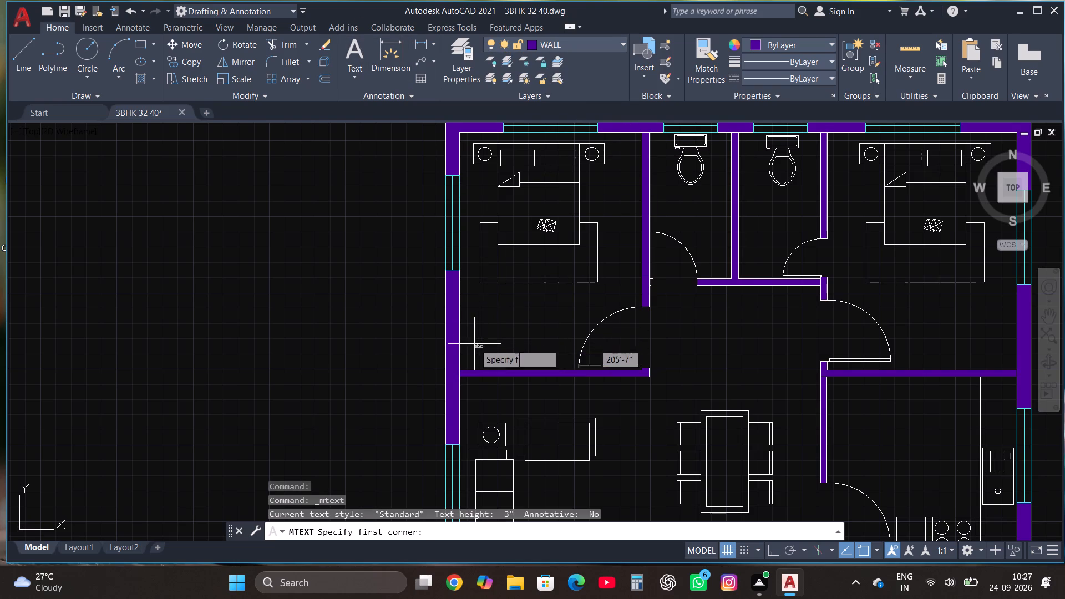
click(474, 344)
click(551, 311)
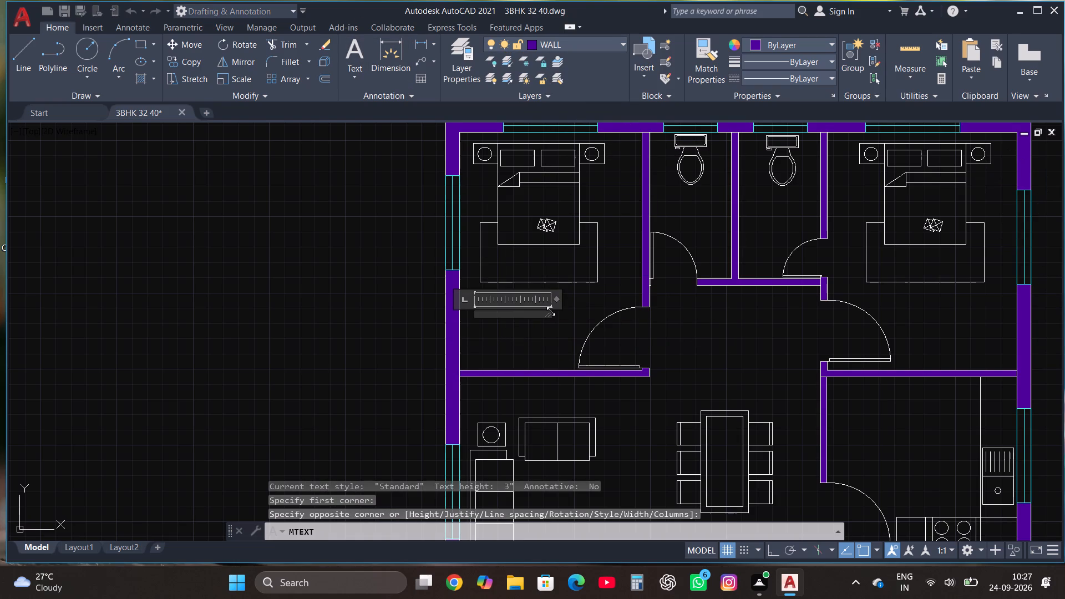
text(BEDROO)
key(m)
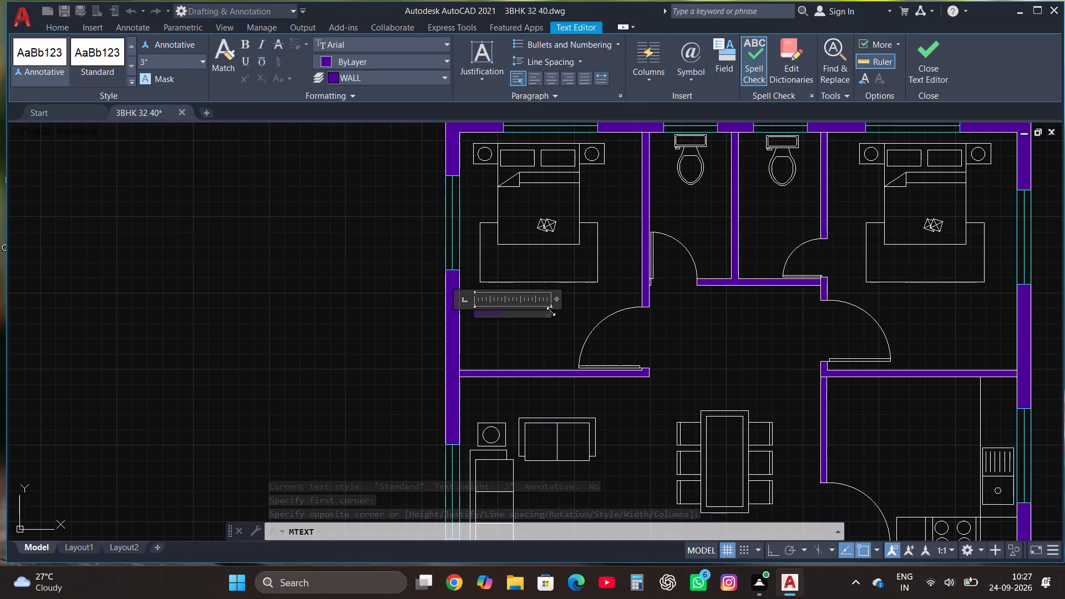
key(Return)
text(10'*)
text(13')
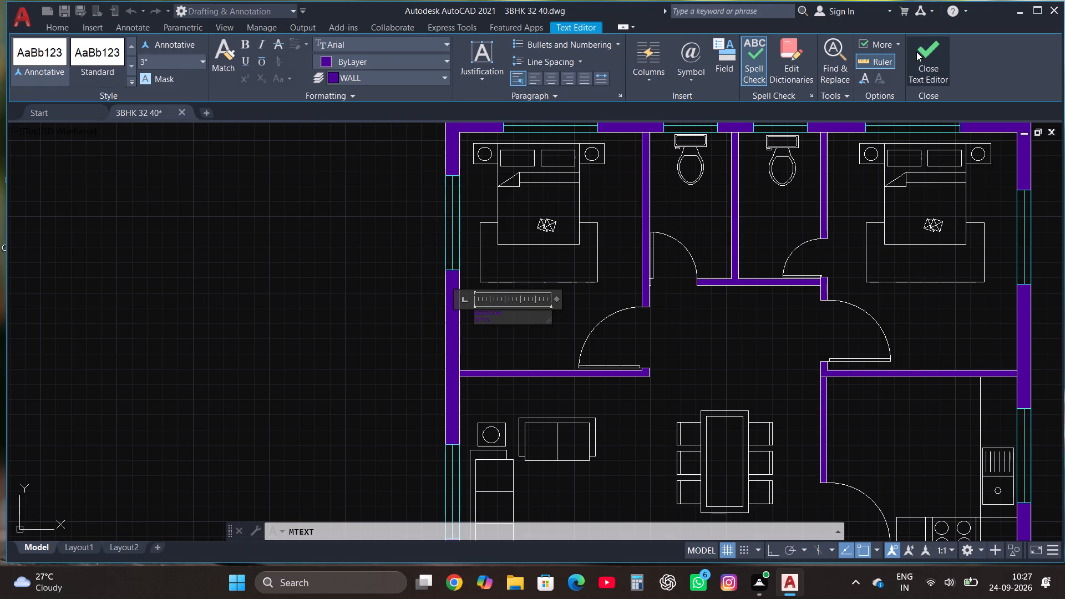
click(922, 47)
Scale up the northwest bedroom's label from its upper-left corner so it fills the free space beside the door.
click(484, 320)
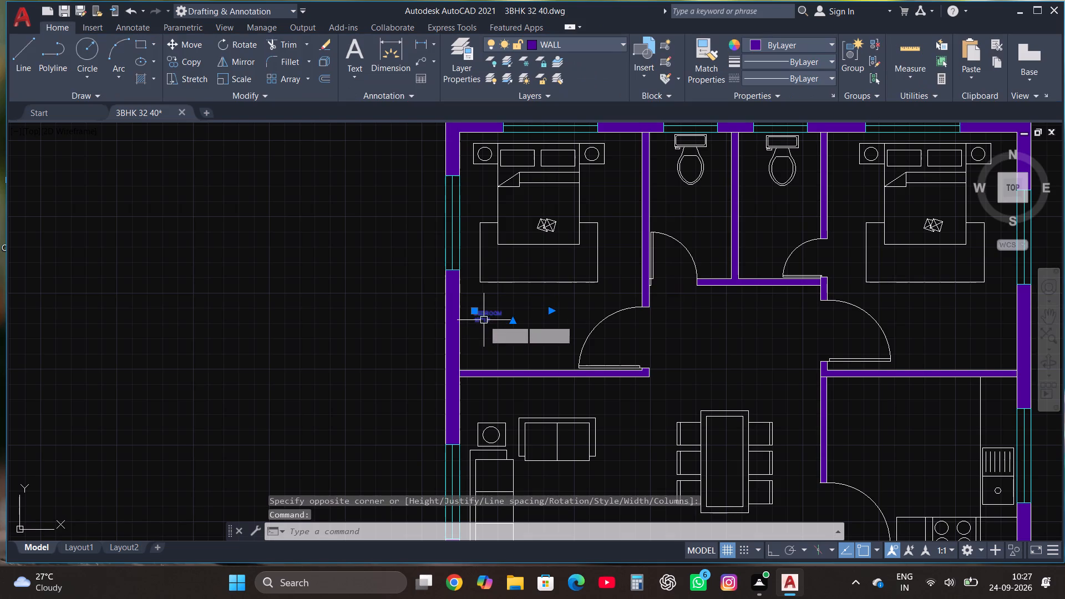
click(241, 77)
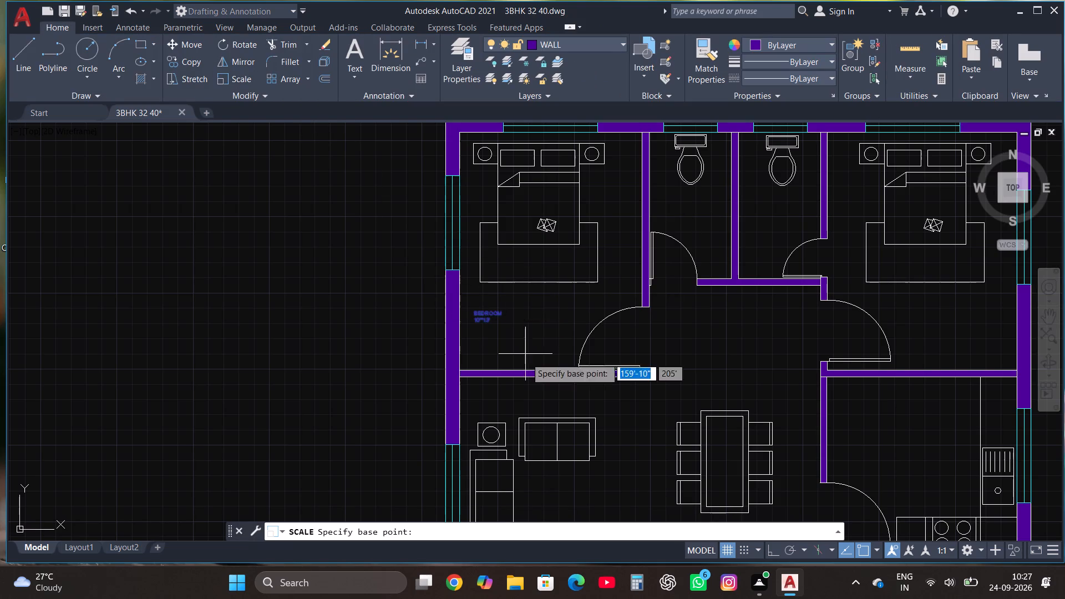
click(473, 306)
click(595, 351)
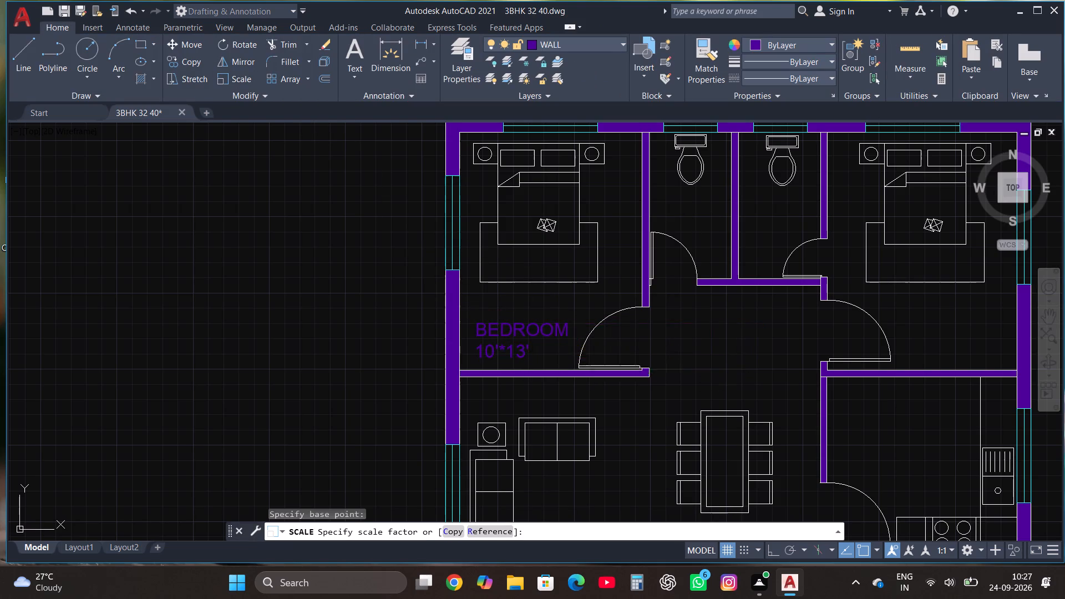
scroll(557, 243, down, 2)
scroll(573, 274, up, 3)
scroll(571, 274, down, 2)
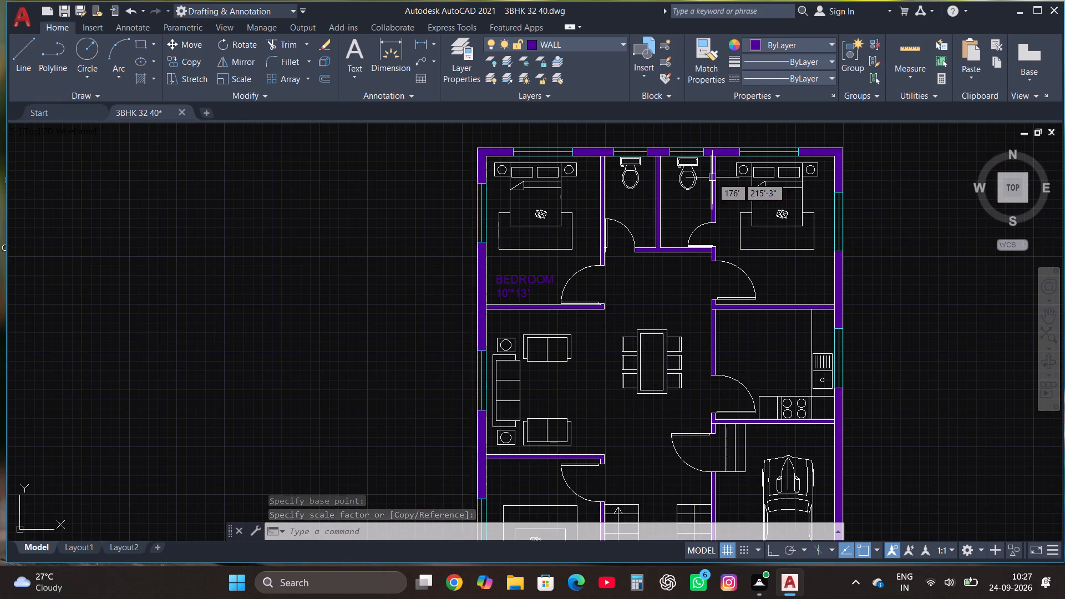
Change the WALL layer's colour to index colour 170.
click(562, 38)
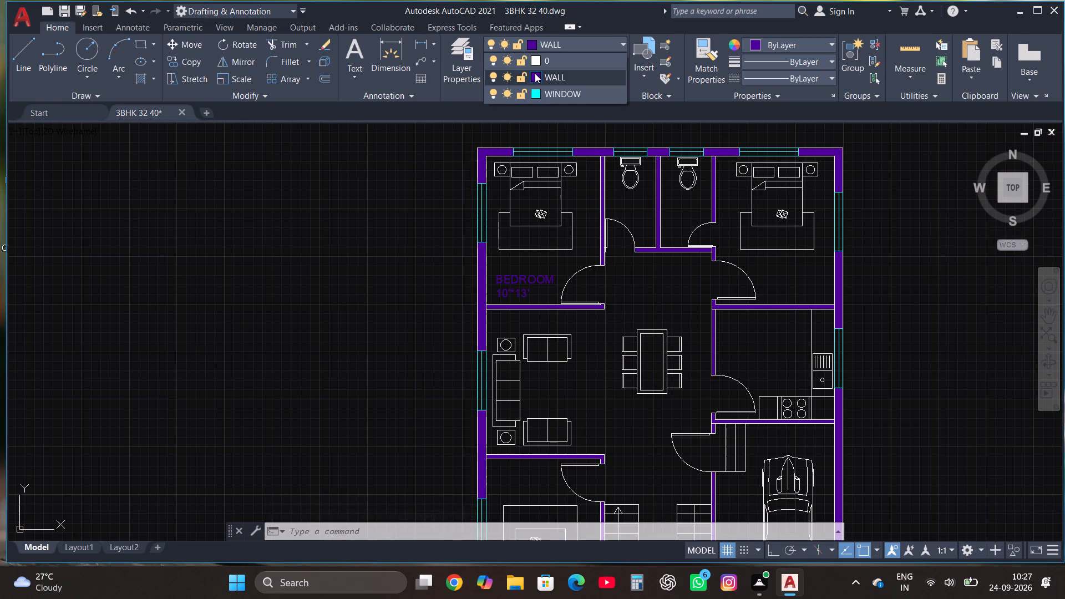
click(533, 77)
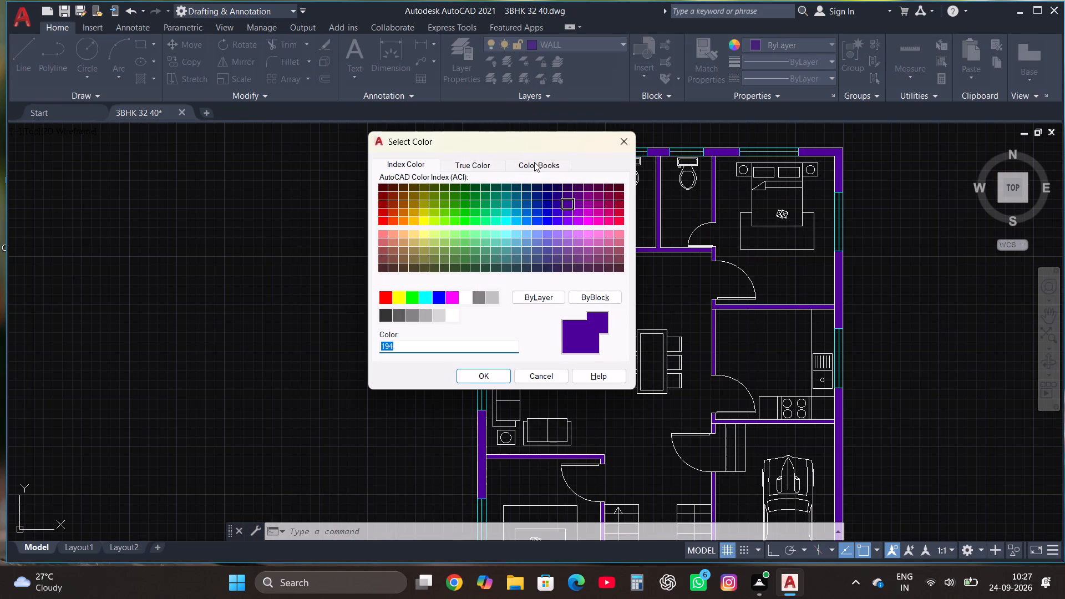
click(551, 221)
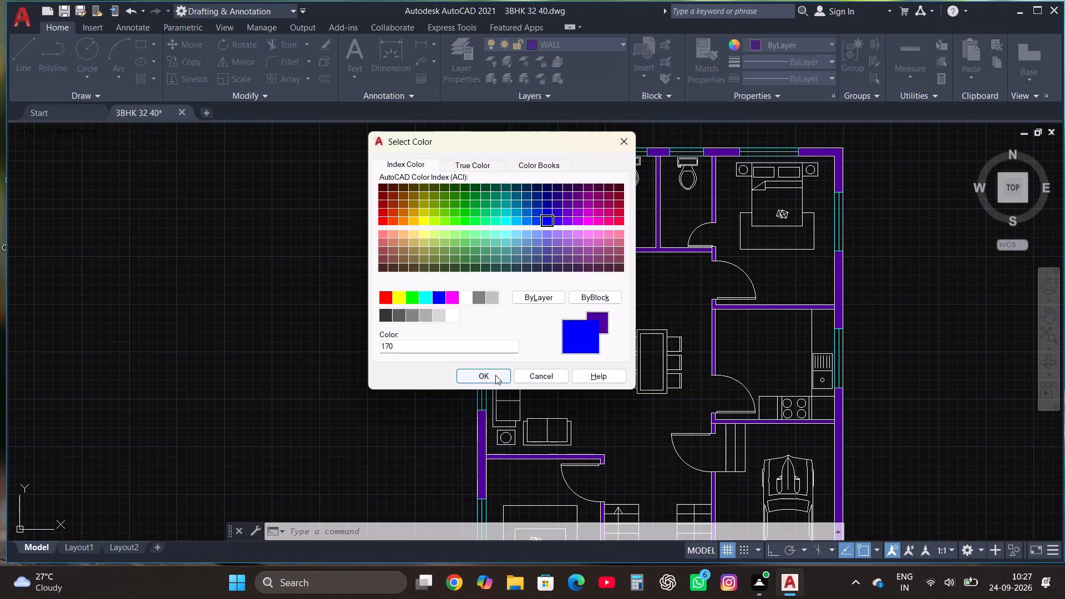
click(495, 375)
Change the WALL layer's colour to index colour 182.
scroll(395, 294, down, 1)
scroll(499, 293, up, 2)
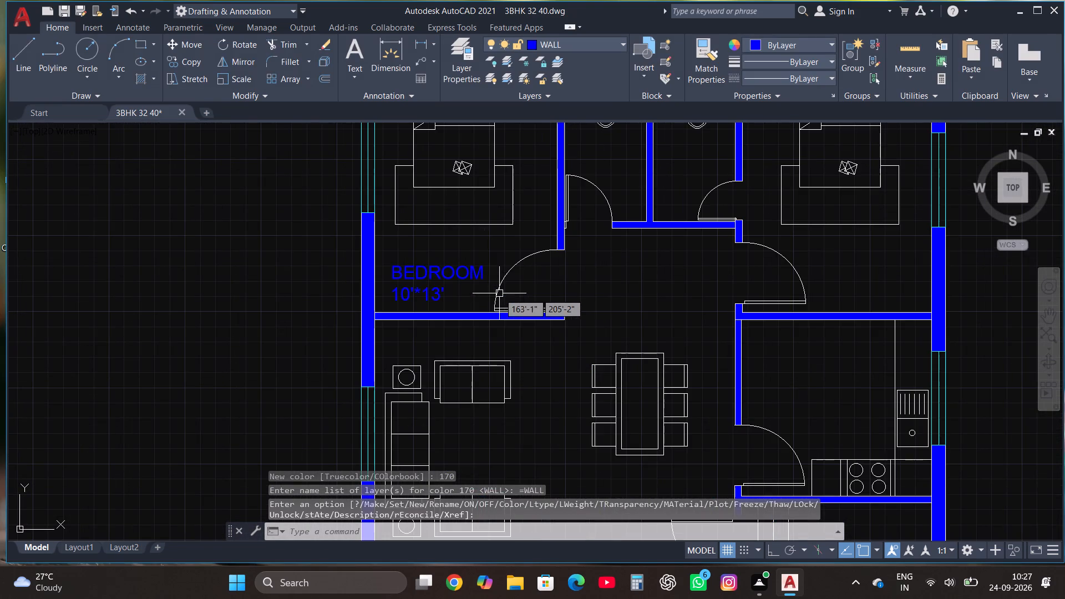
click(545, 38)
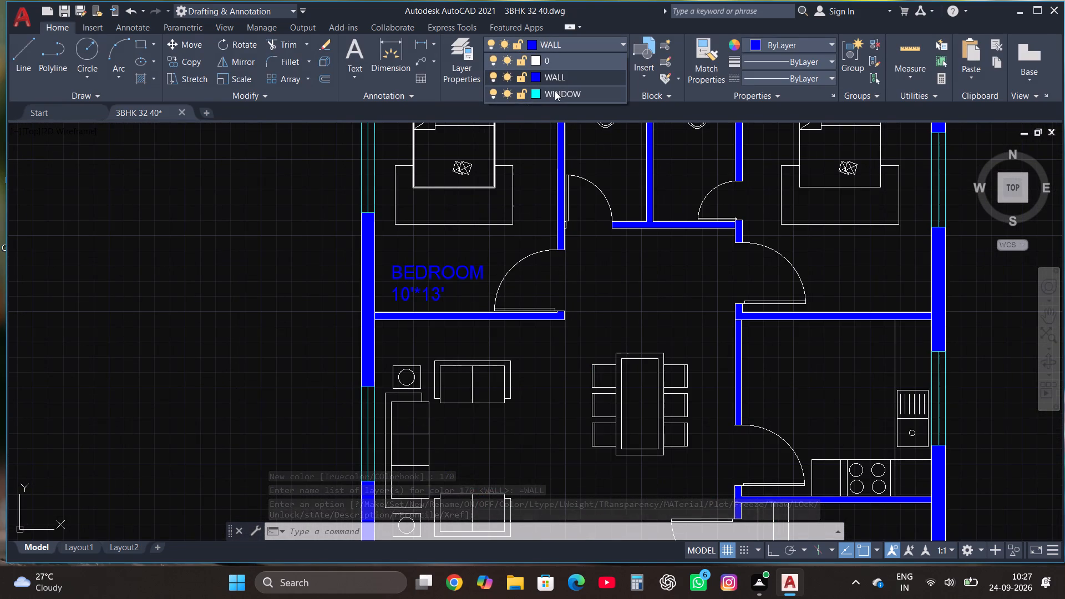
click(534, 77)
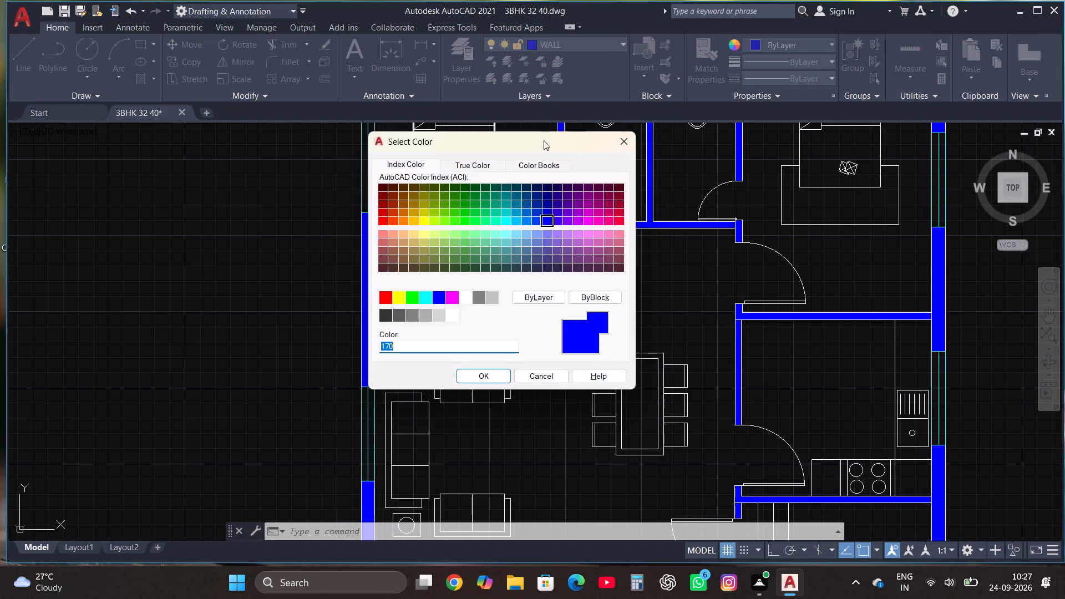
click(563, 213)
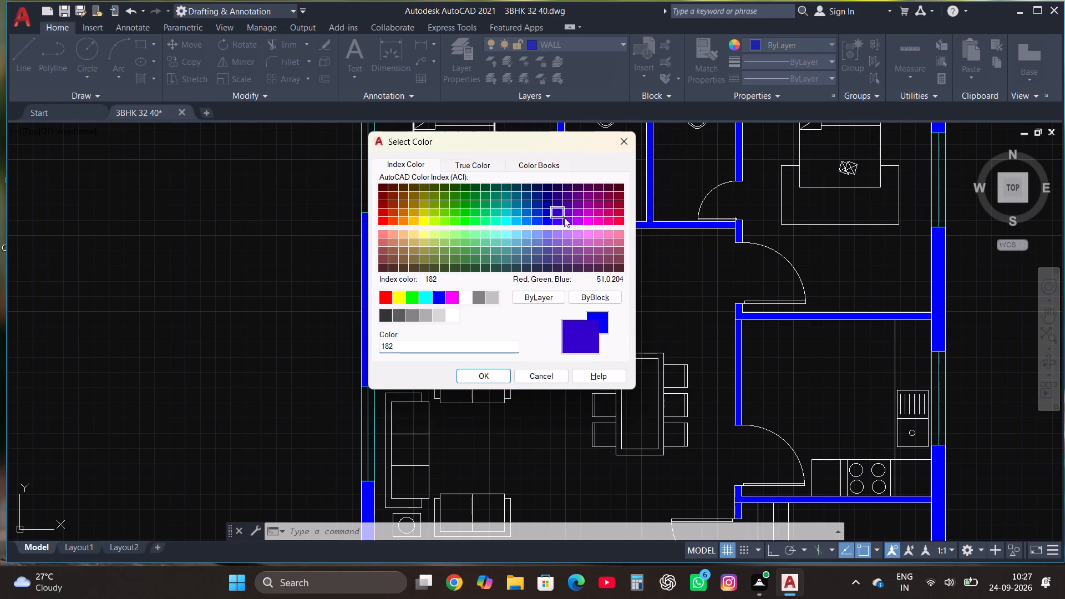
click(485, 380)
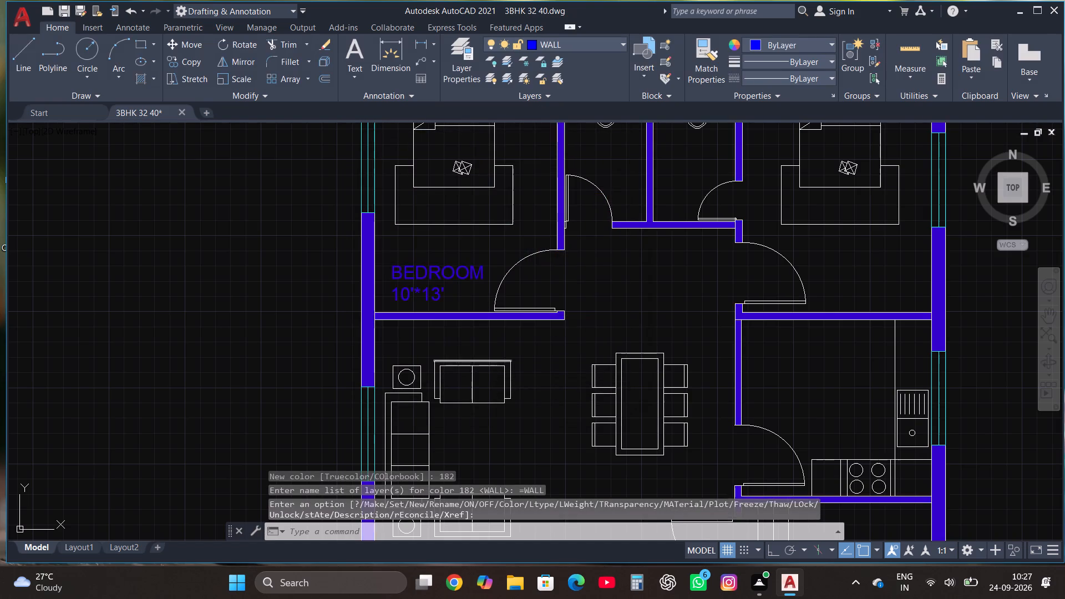
Change the WALL layer's colour to index colour 195.
scroll(489, 361, down, 1)
scroll(510, 175, down, 1)
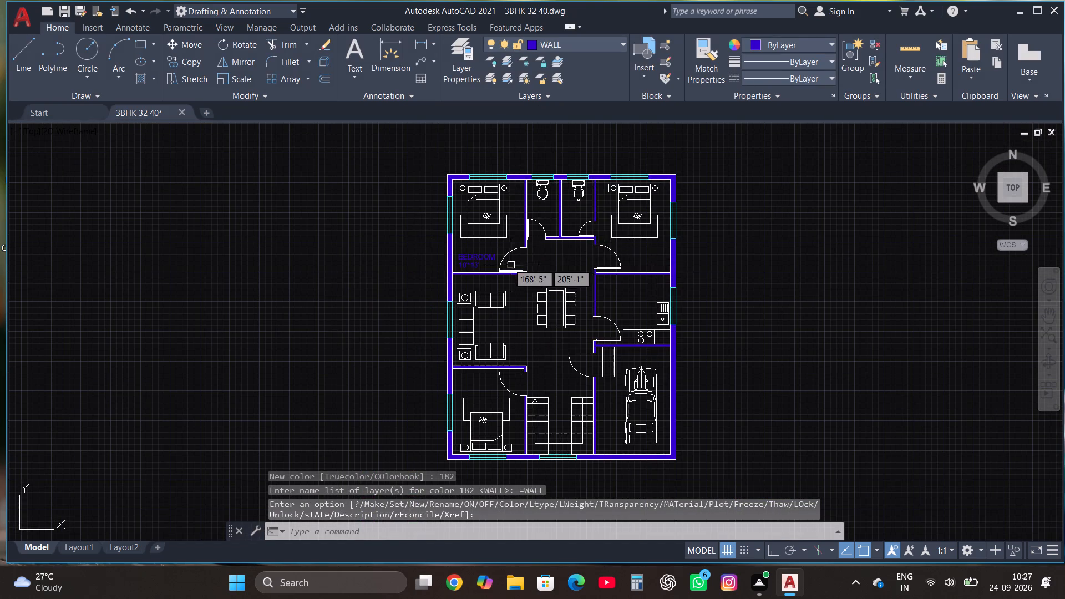
scroll(497, 256, up, 2)
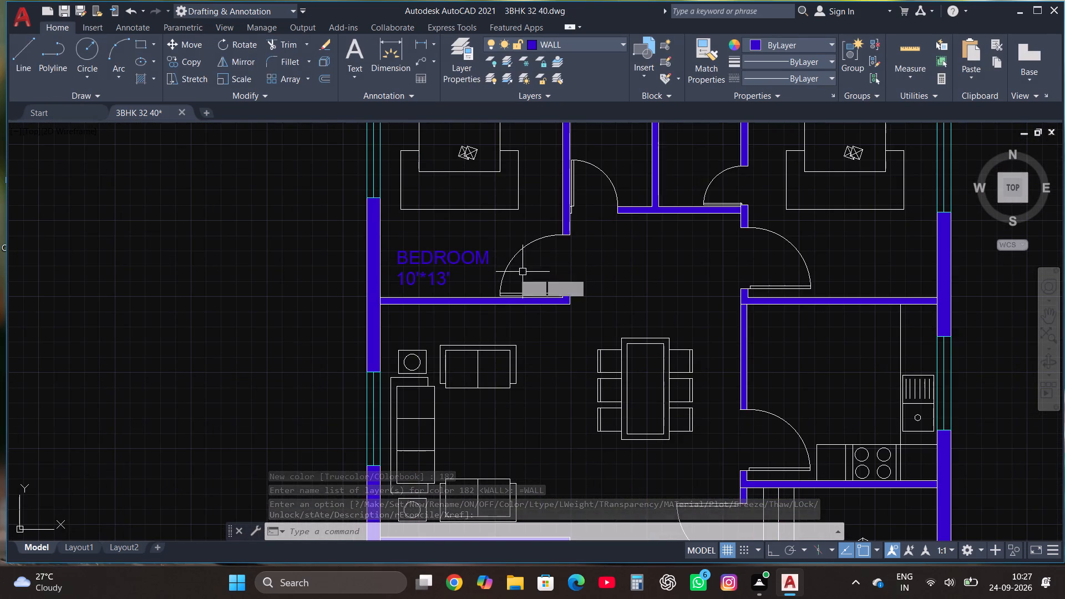
click(555, 40)
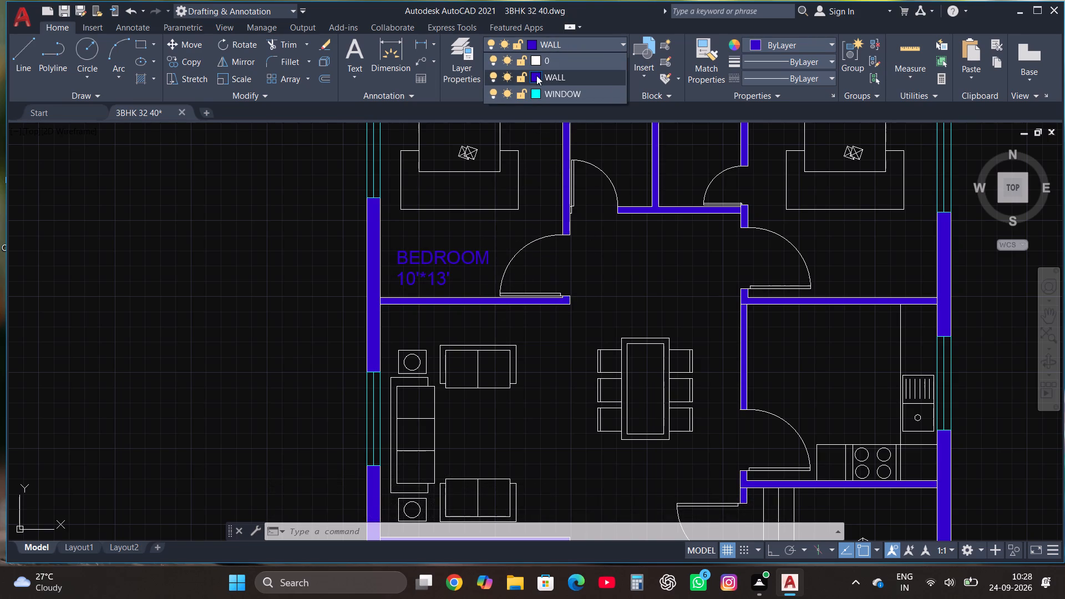
click(536, 75)
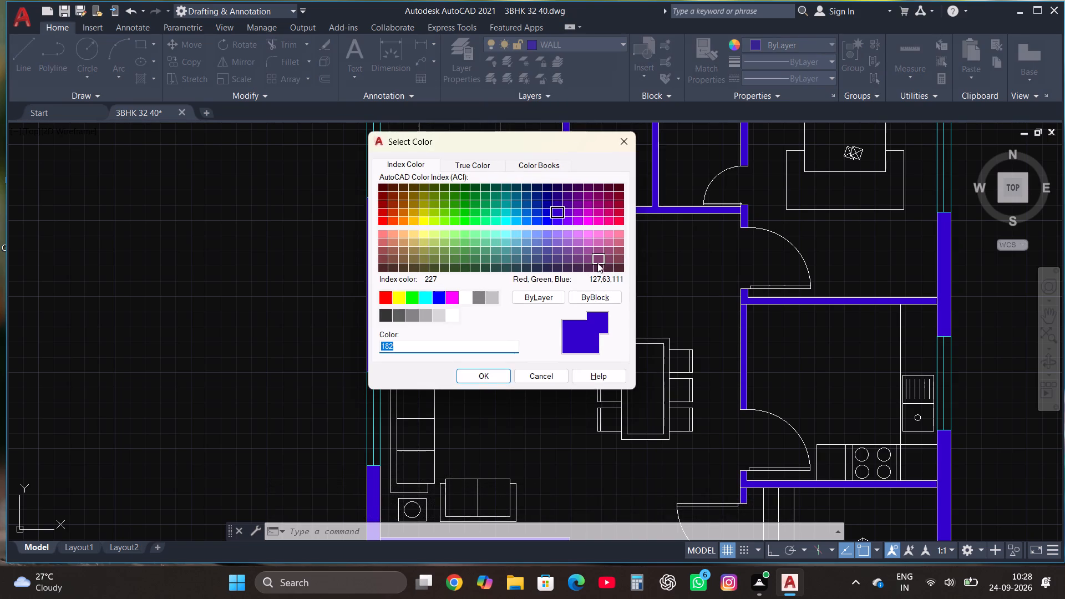
click(566, 255)
click(488, 377)
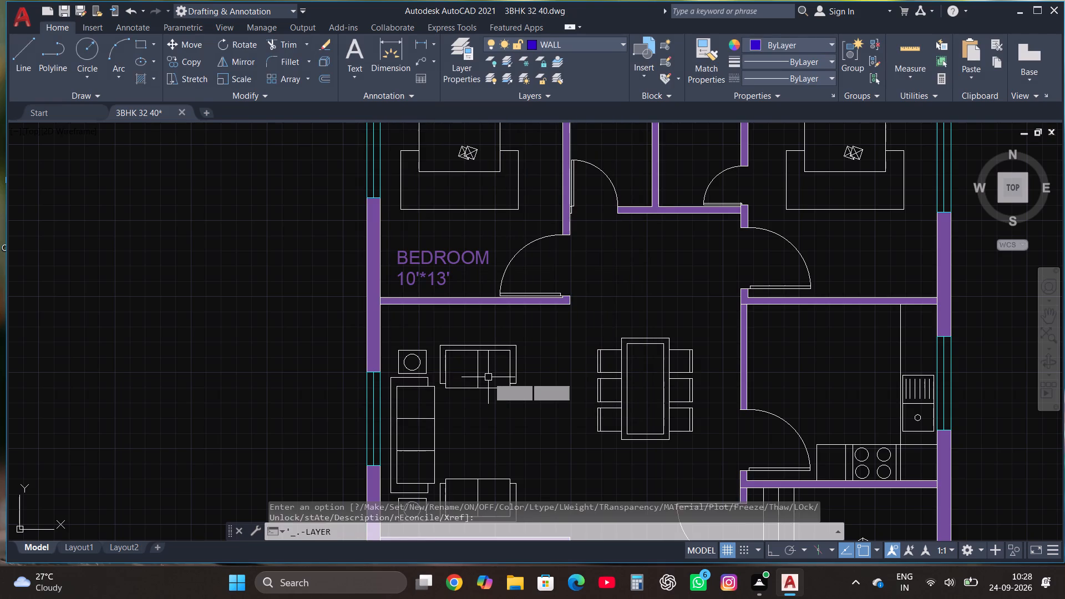
scroll(491, 390, down, 1)
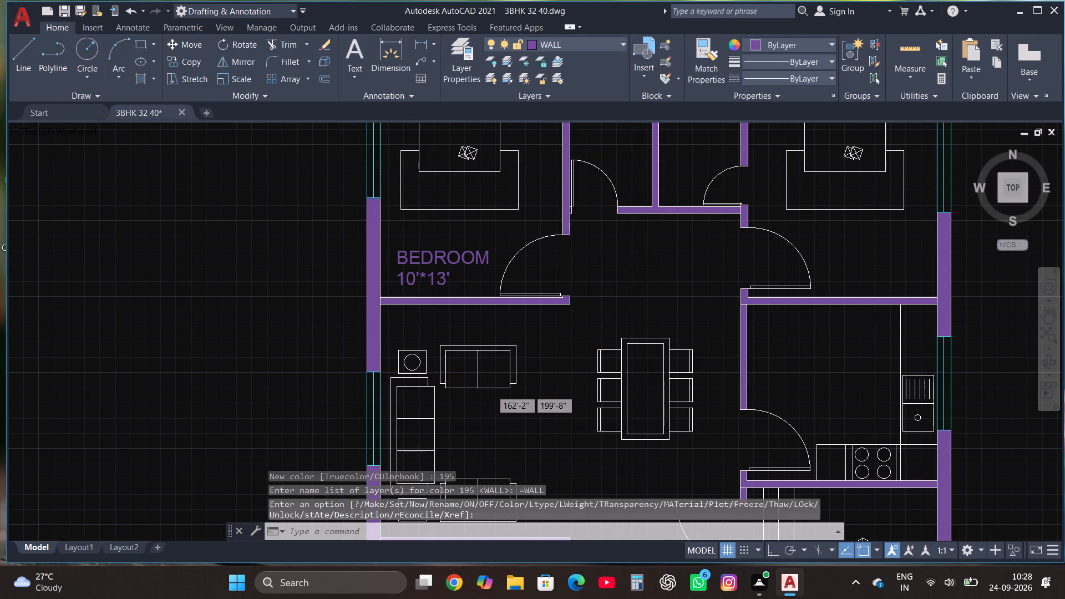
key(Escape)
Copy the northwest bedroom's label in Multiple mode into both toilets and below the bed in the northeast bedroom.
scroll(571, 163, down, 1)
scroll(548, 253, up, 2)
scroll(530, 327, down, 1)
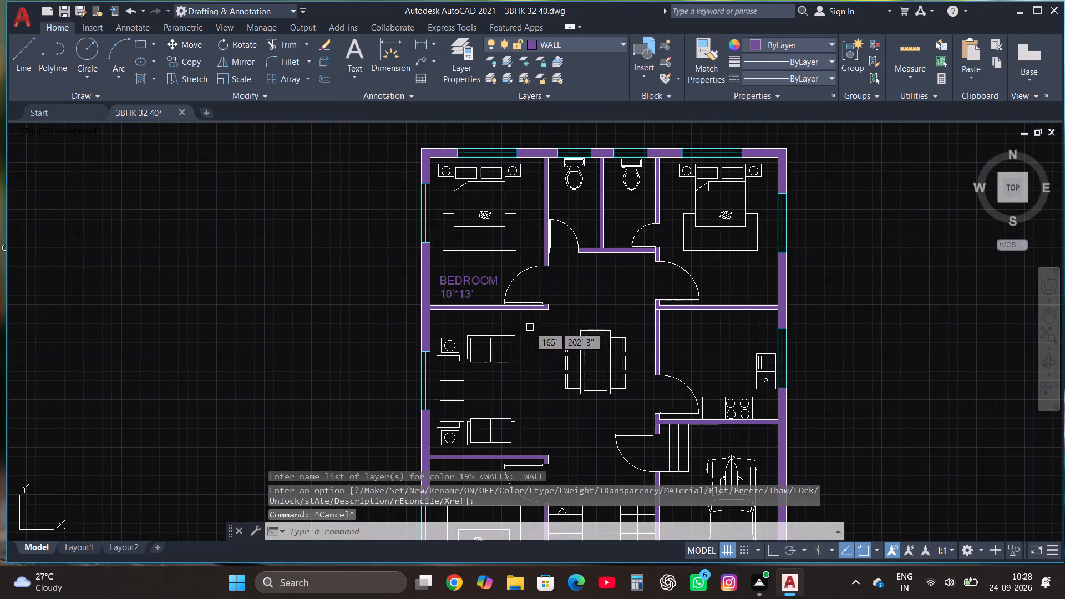
scroll(526, 281, up, 2)
click(436, 268)
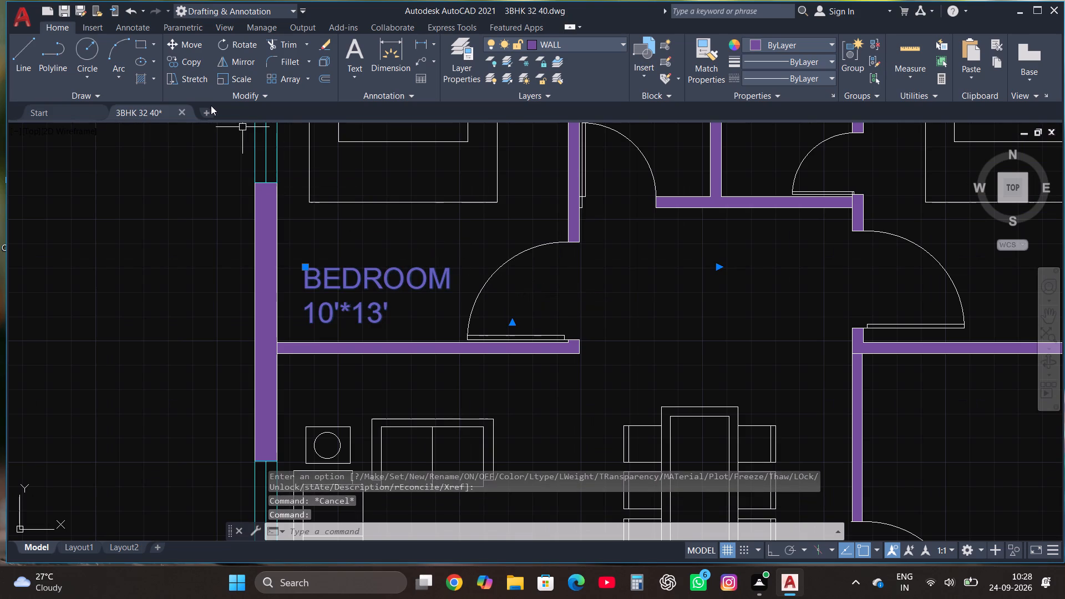
click(185, 60)
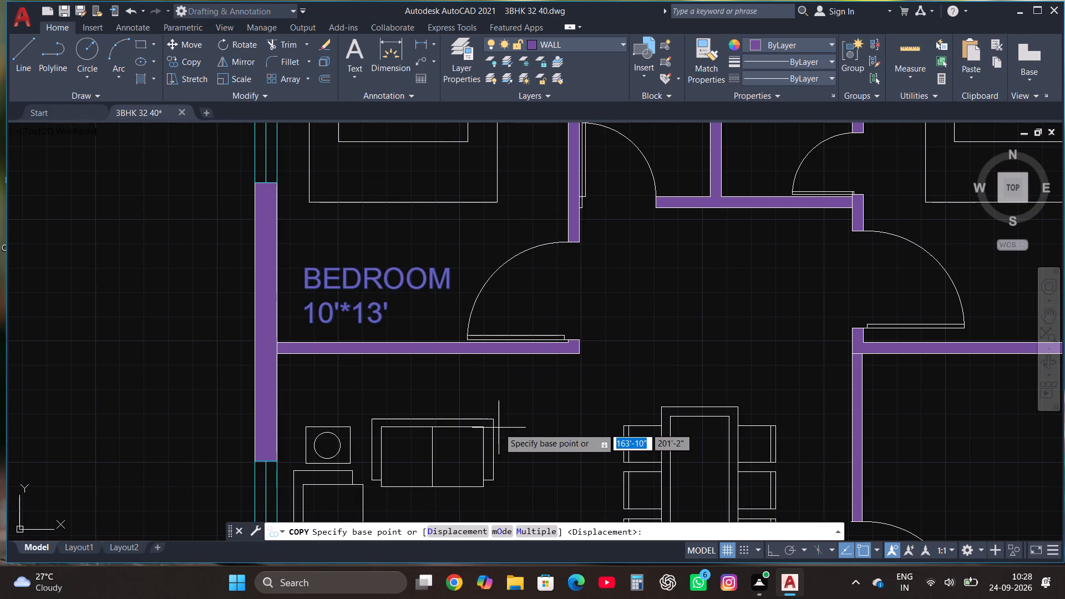
click(541, 529)
click(385, 298)
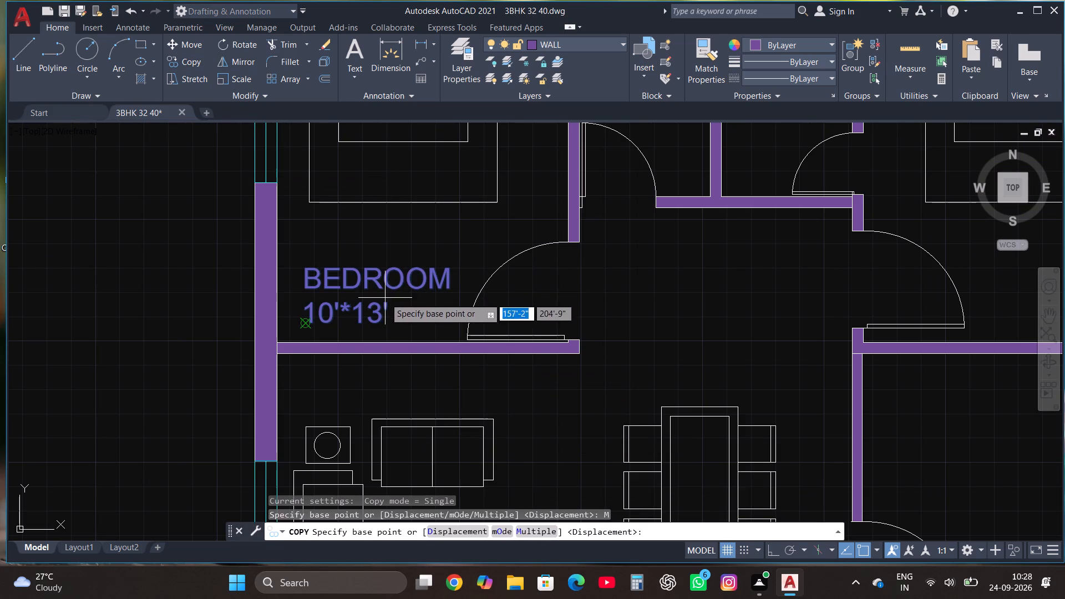
scroll(438, 340, down, 2)
scroll(532, 231, up, 1)
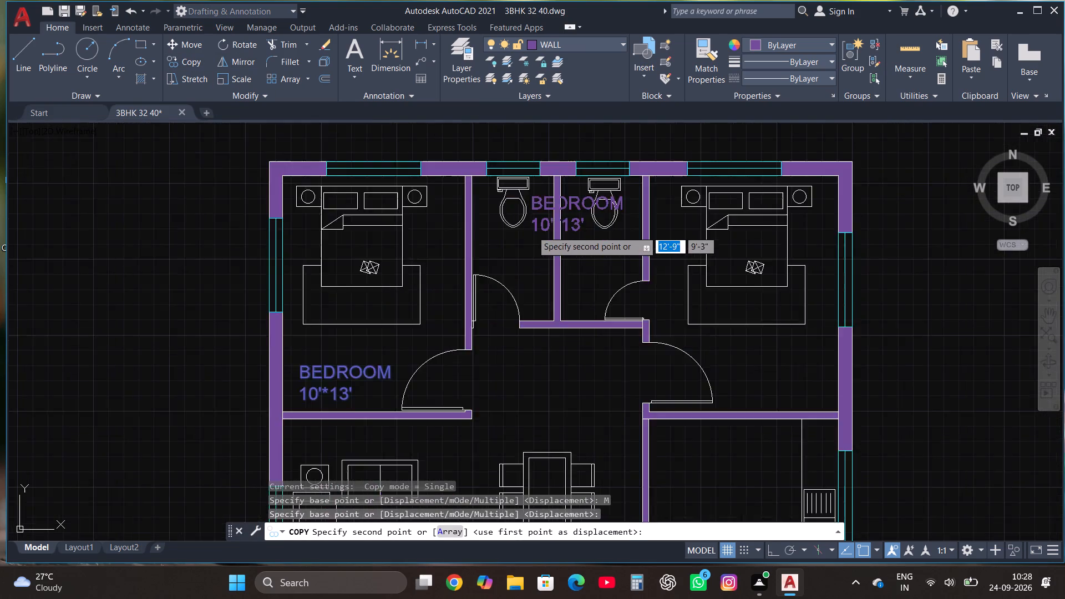
scroll(532, 231, up, 1)
click(427, 287)
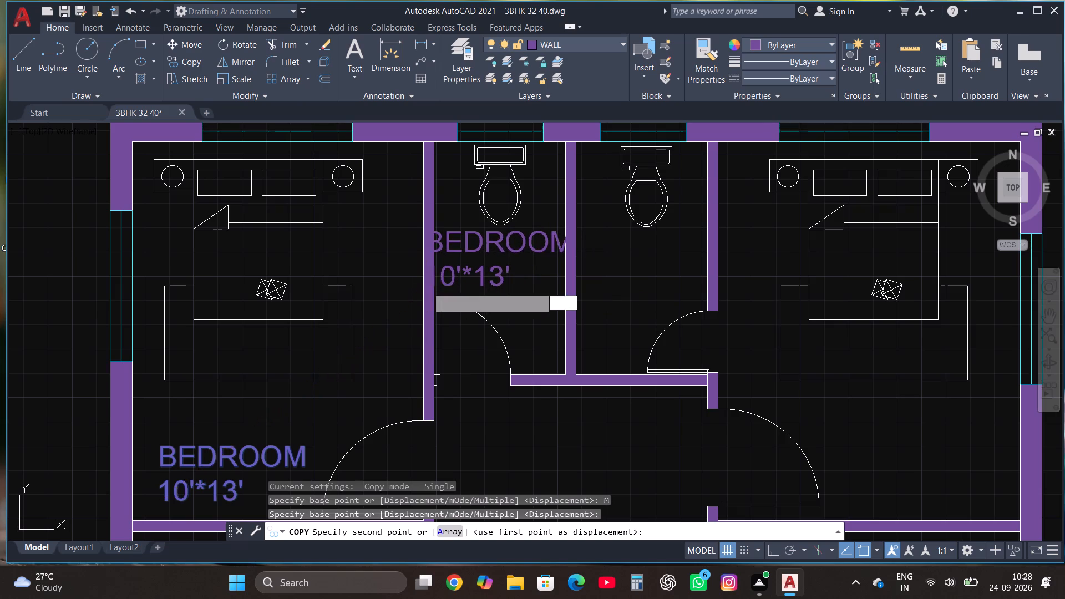
click(582, 286)
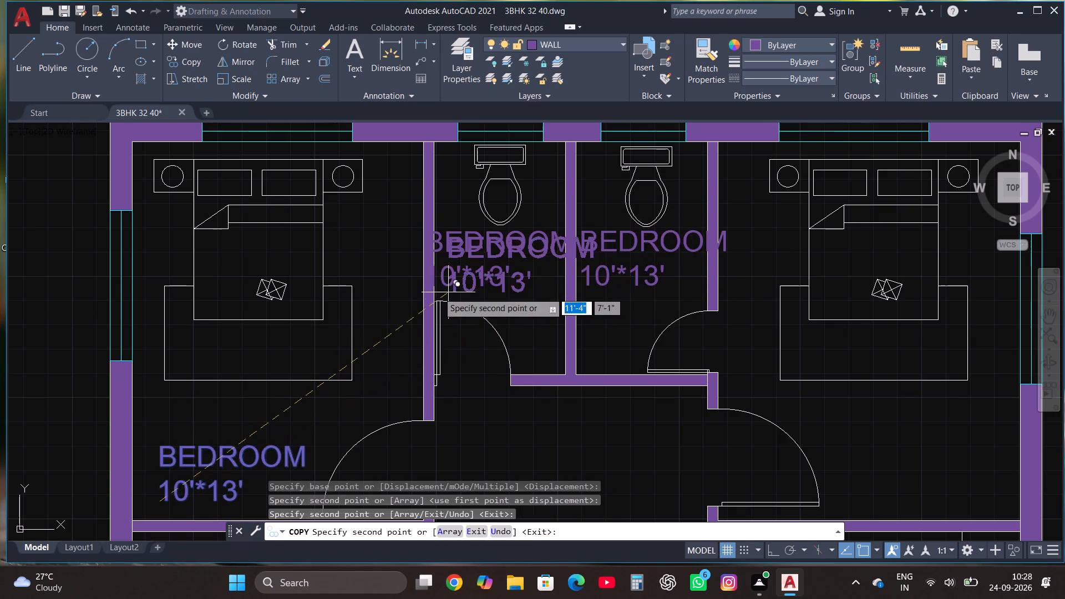
scroll(435, 291, down, 1)
click(689, 393)
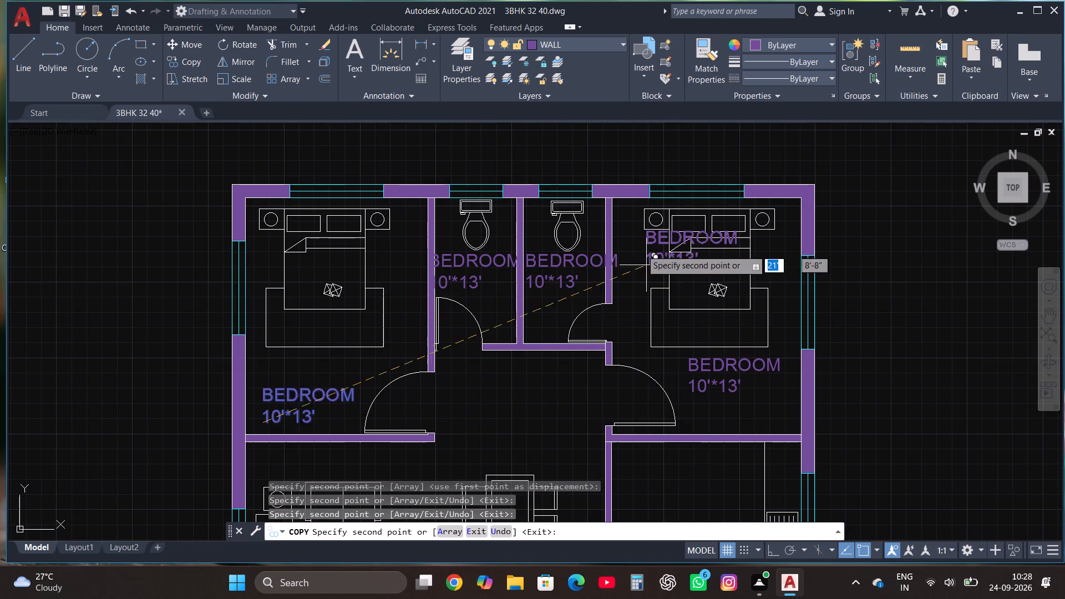
Place further label copies in the kitchen, car parking, southwest bedroom and central hall, and outside below the parking's south wall.
scroll(641, 246, down, 2)
click(645, 350)
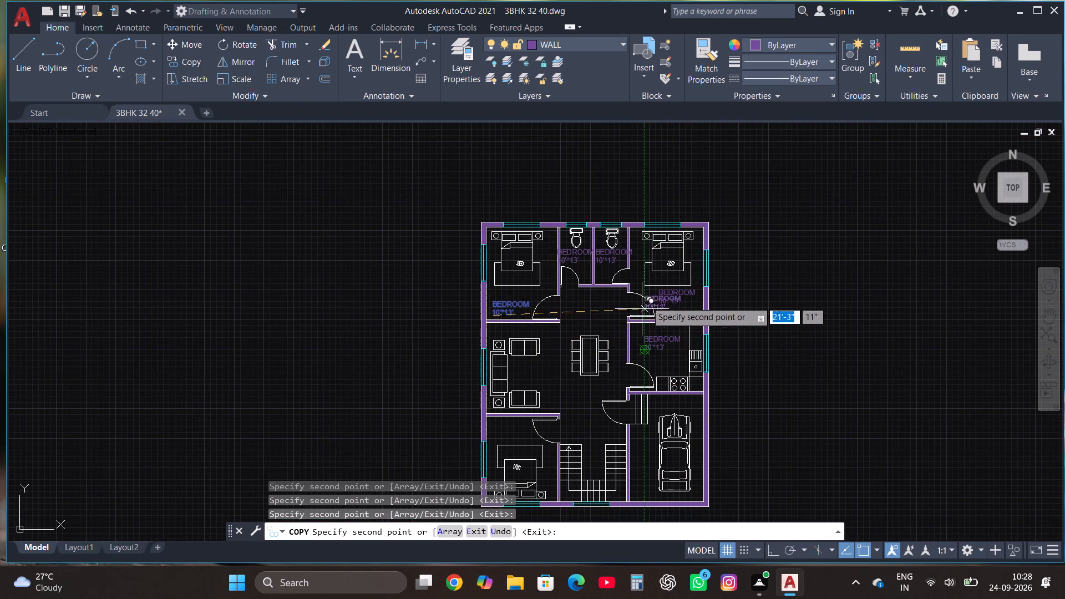
scroll(642, 392, up, 3)
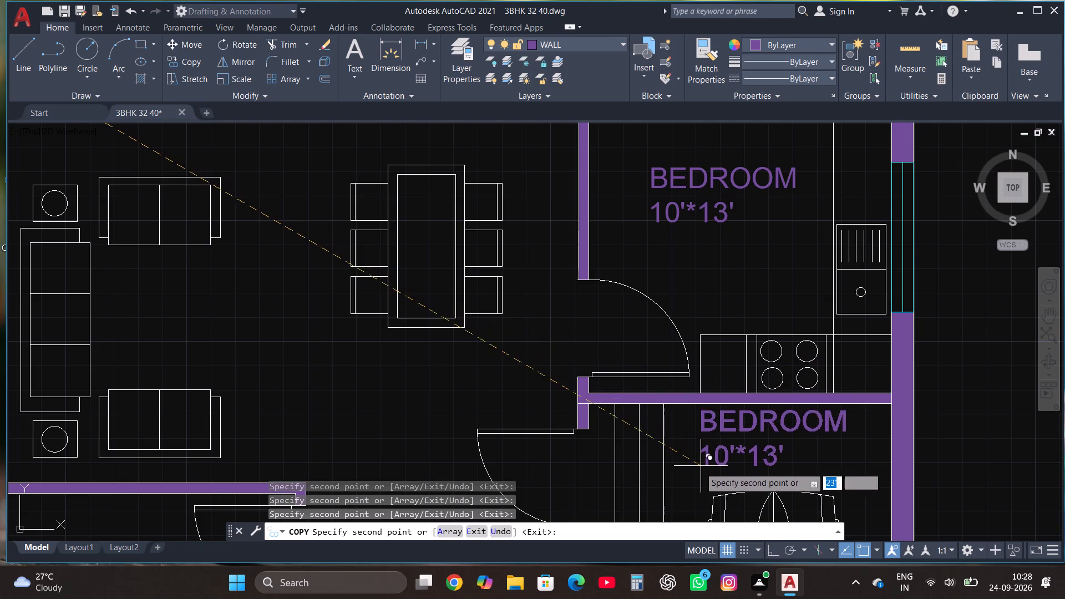
click(699, 469)
scroll(568, 212, down, 3)
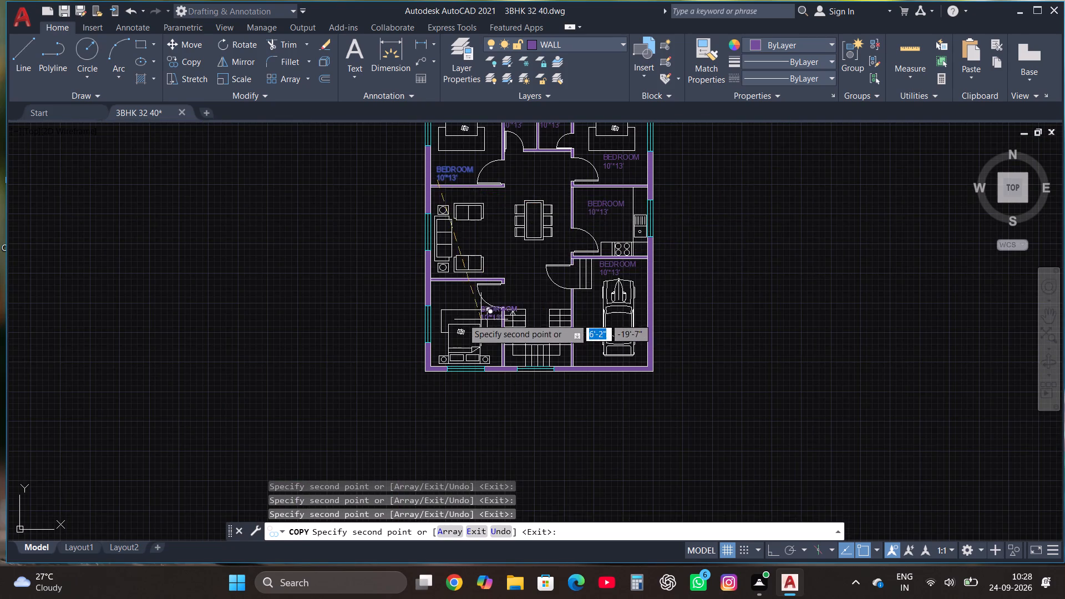
scroll(448, 308, up, 3)
click(403, 287)
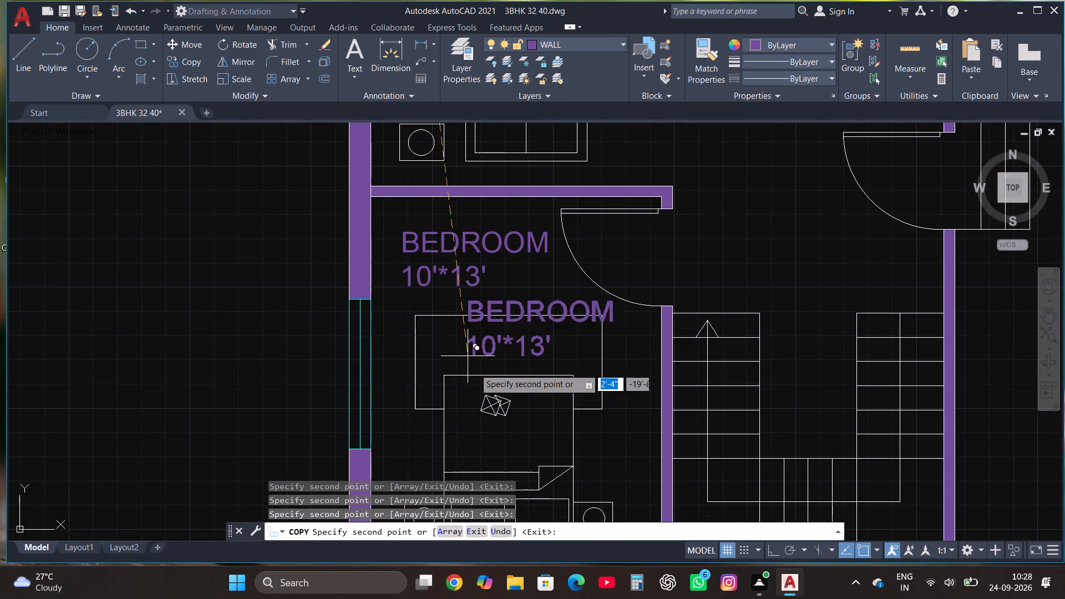
scroll(474, 369, down, 2)
click(553, 271)
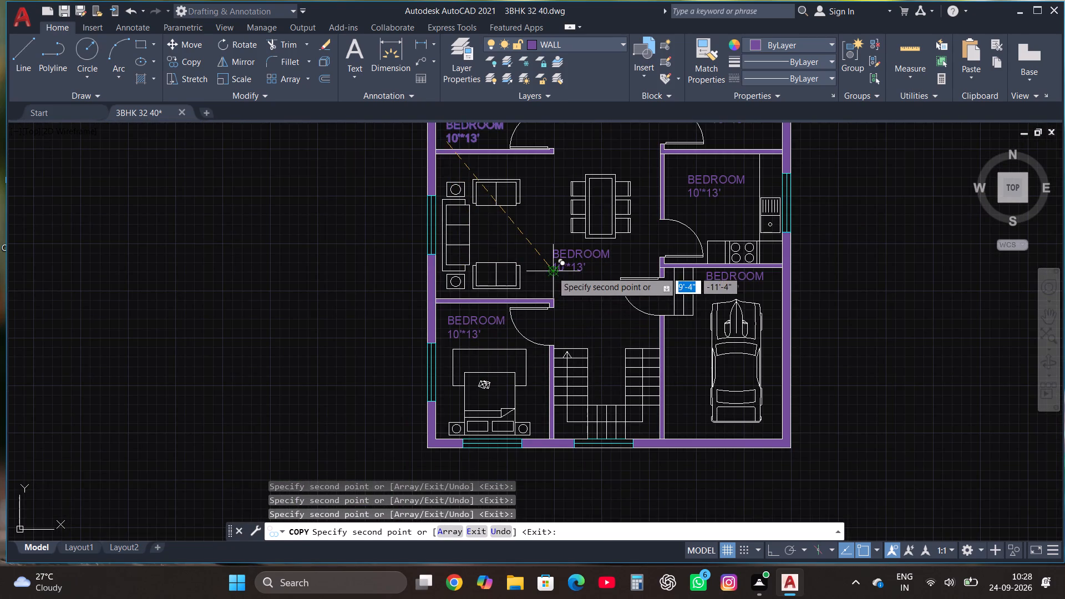
scroll(576, 224, down, 2)
scroll(610, 340, up, 2)
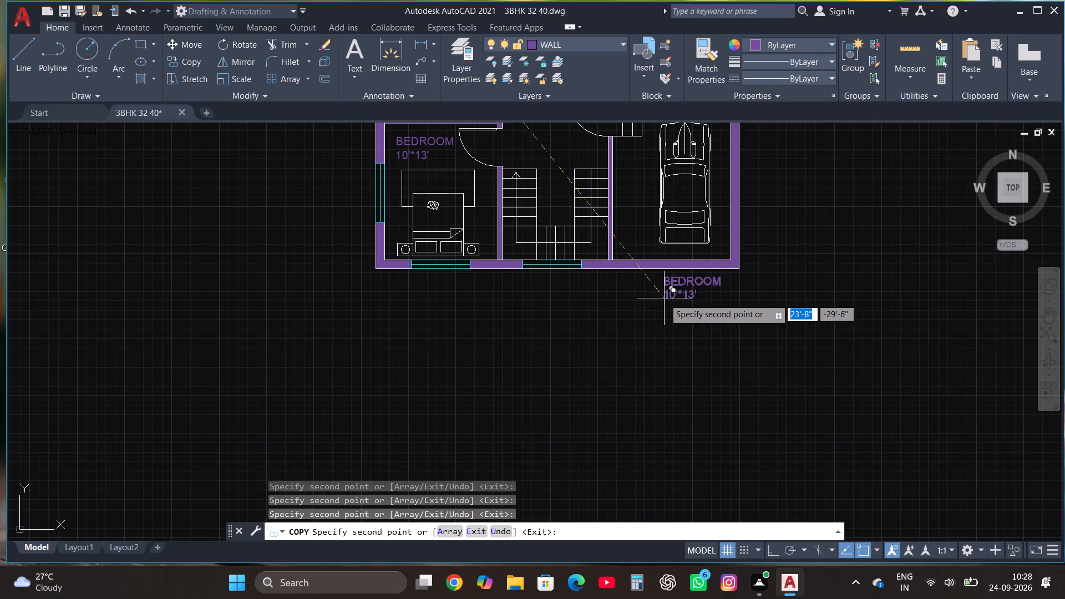
click(650, 302)
scroll(629, 374, down, 1)
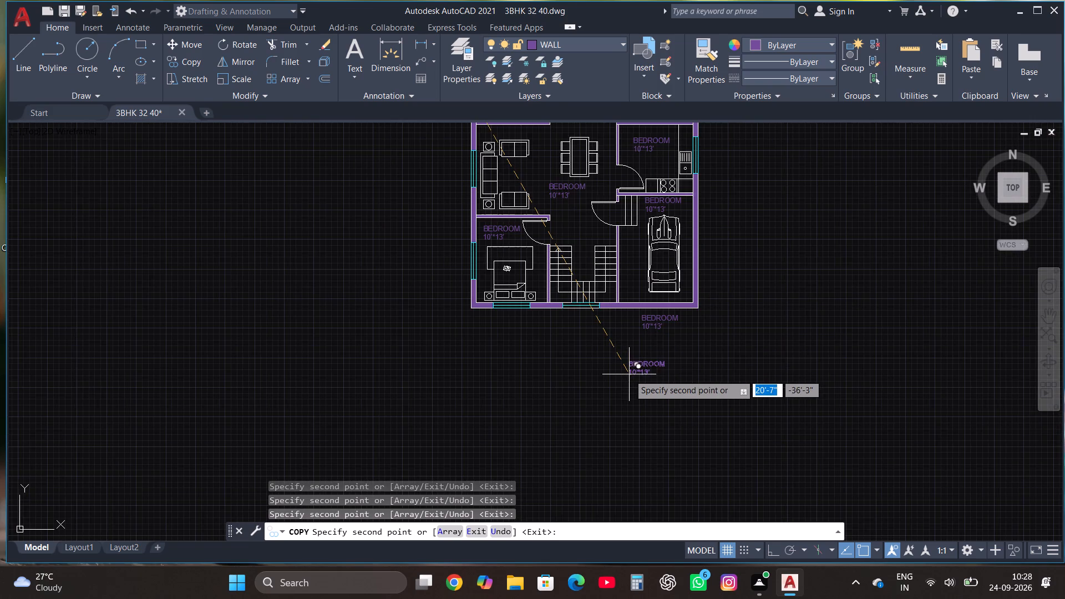
scroll(629, 374, down, 1)
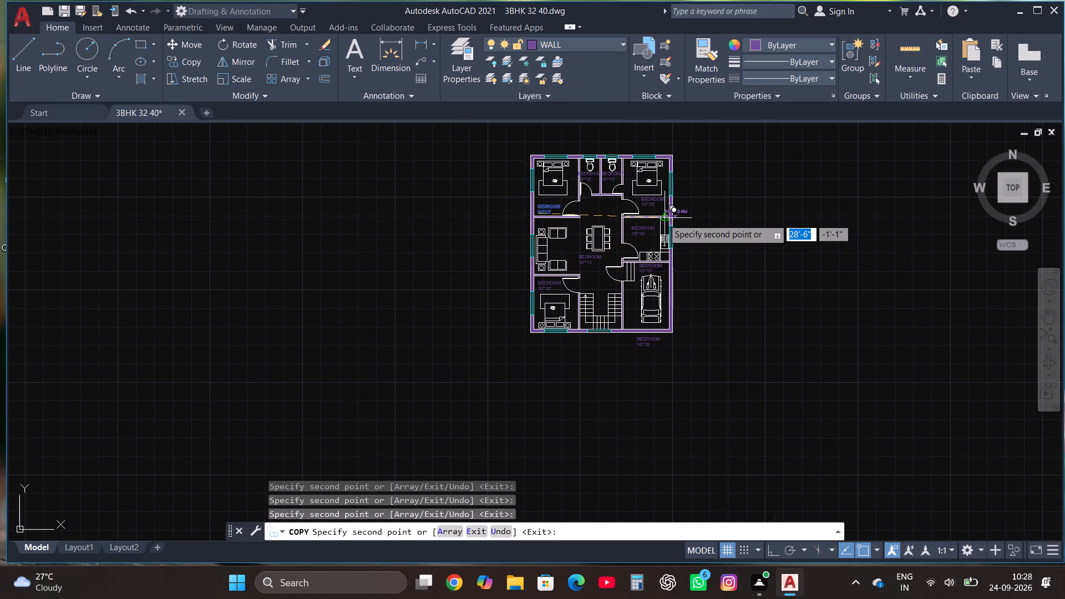
scroll(663, 219, up, 1)
key(Escape)
On layer 0, draw a vertical line across the parking's south wall with Ortho on and trim its overhang beyond the outer face.
scroll(656, 408, up, 3)
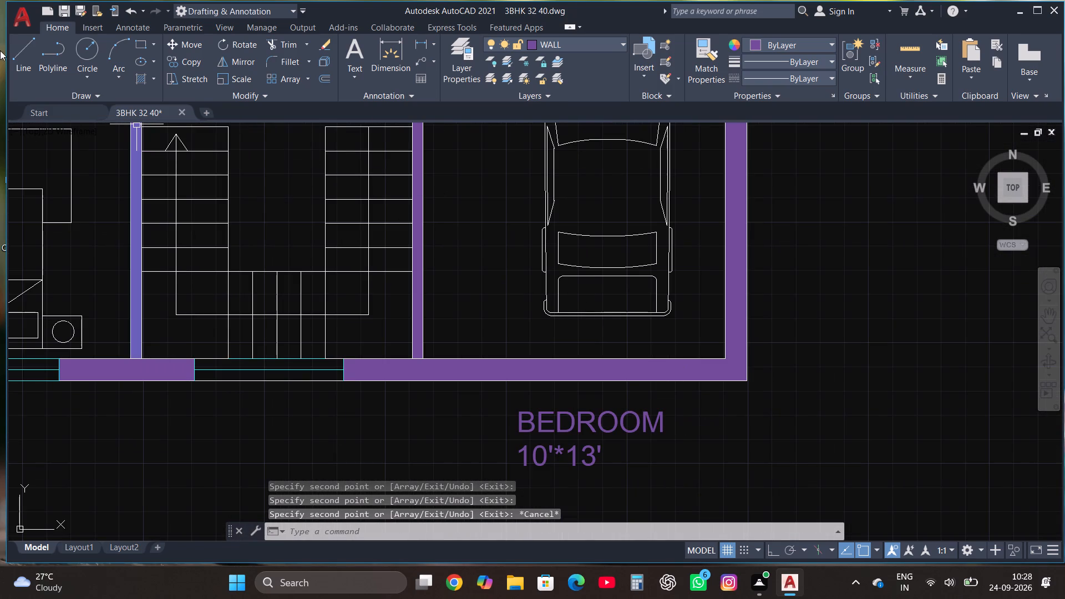
click(22, 54)
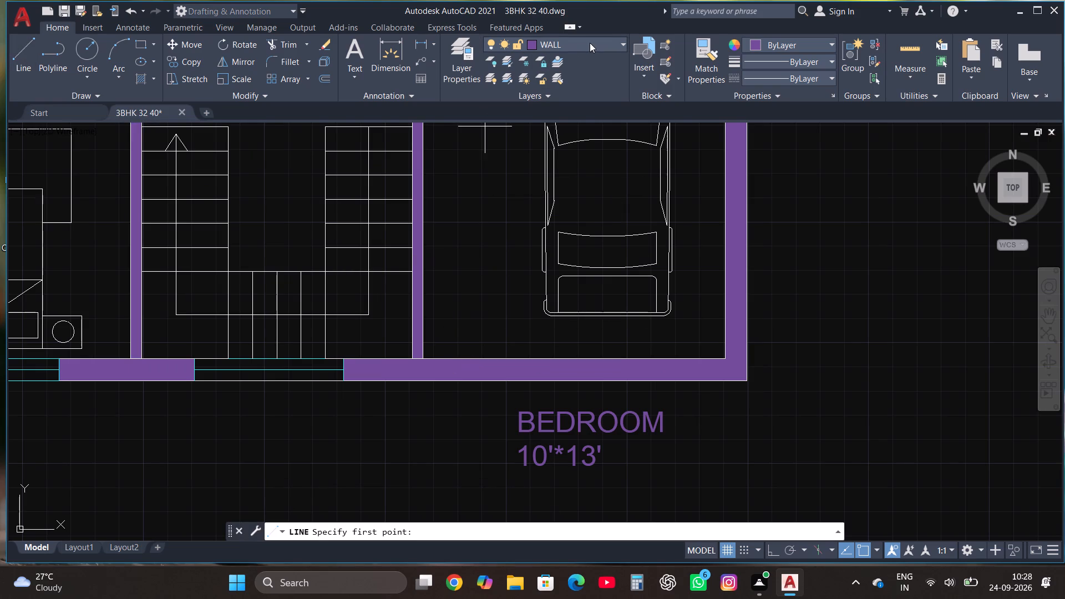
click(590, 43)
click(561, 64)
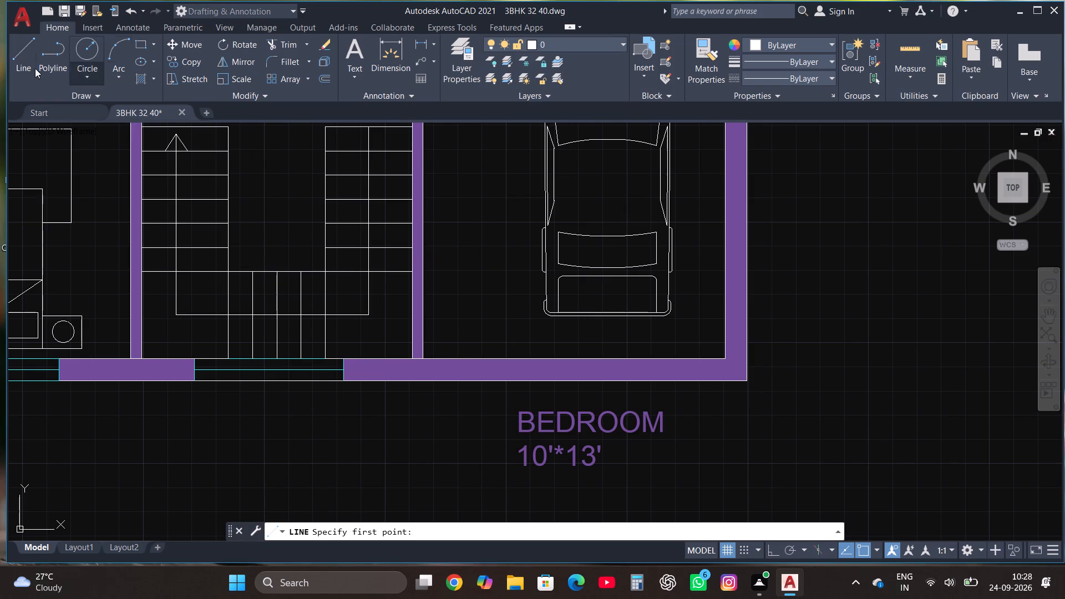
click(21, 43)
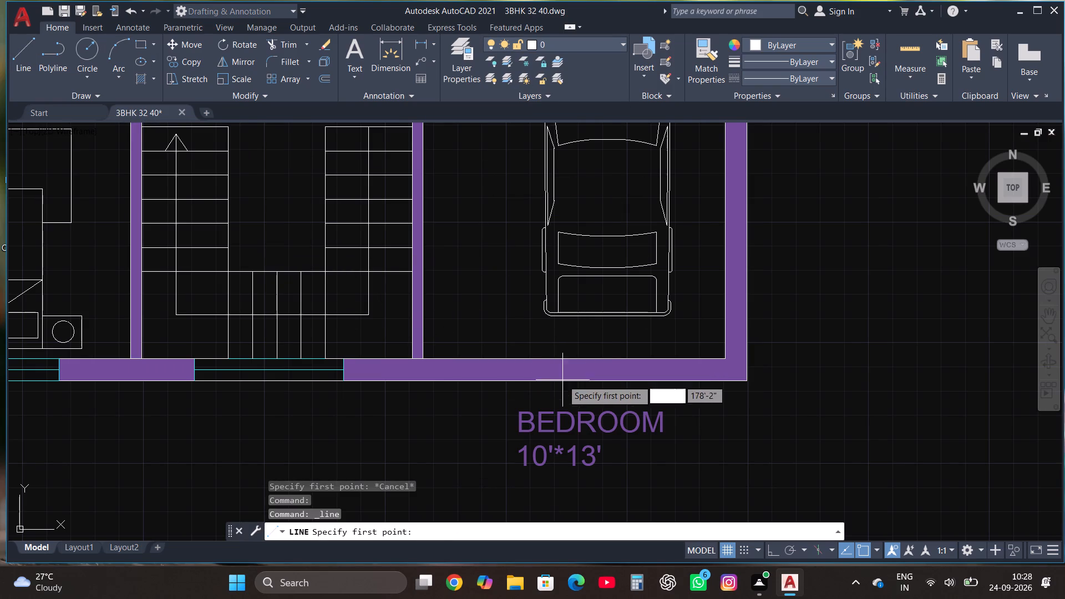
click(529, 361)
key(F8)
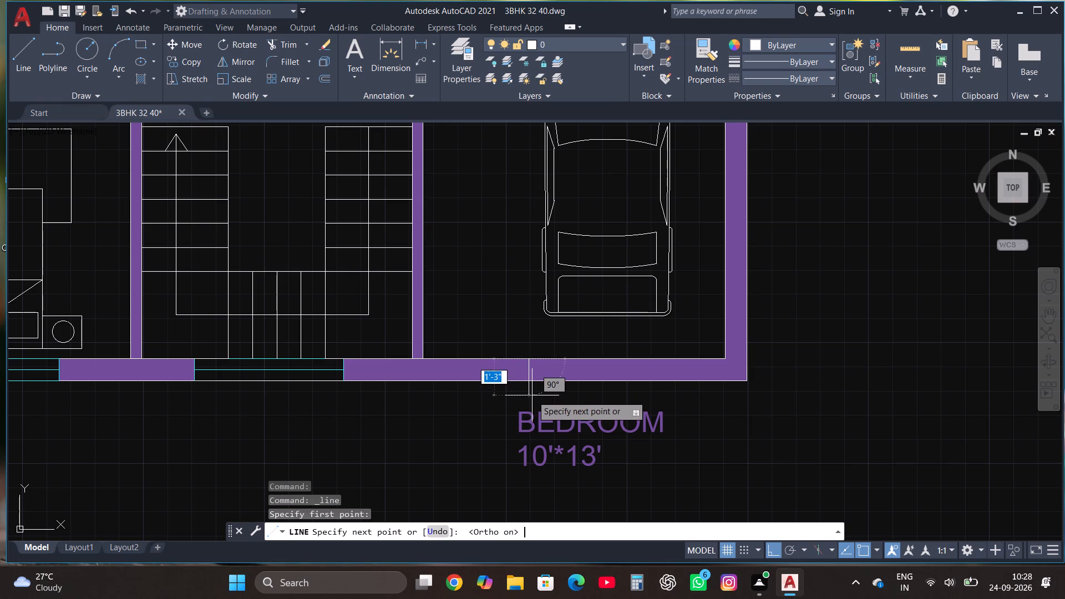
click(532, 397)
key(Escape)
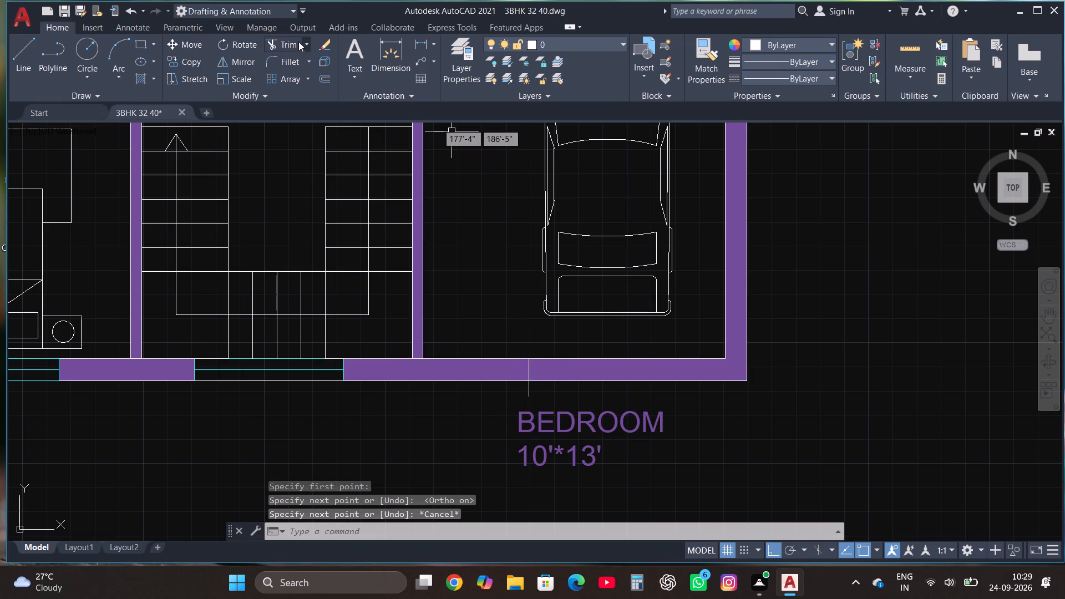
click(293, 40)
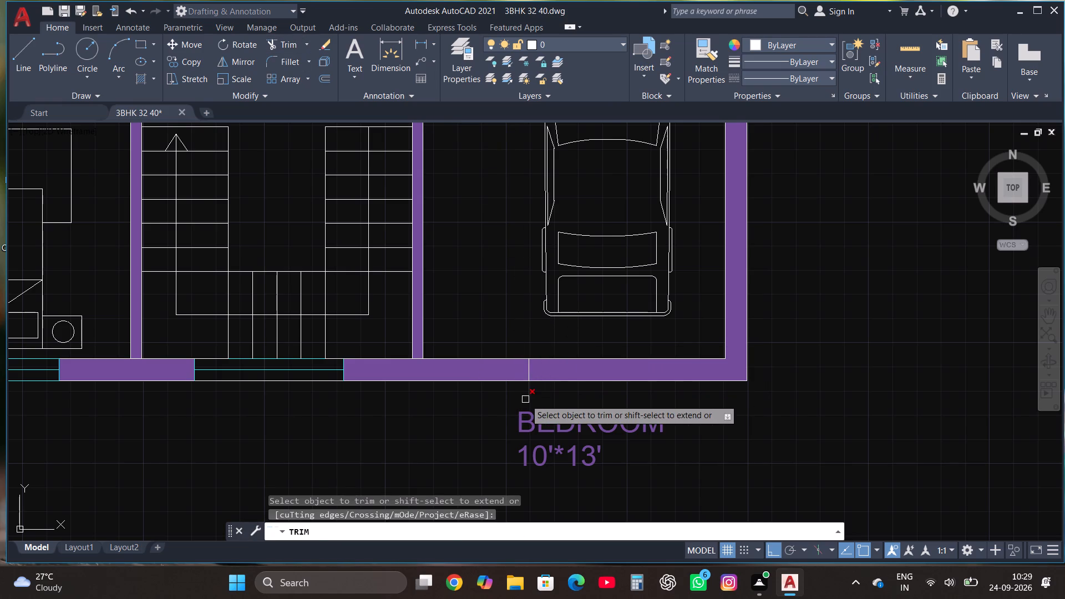
click(525, 399)
key(Escape)
Copy the short line across the parking's south wall about 4'-7" to the east.
click(528, 371)
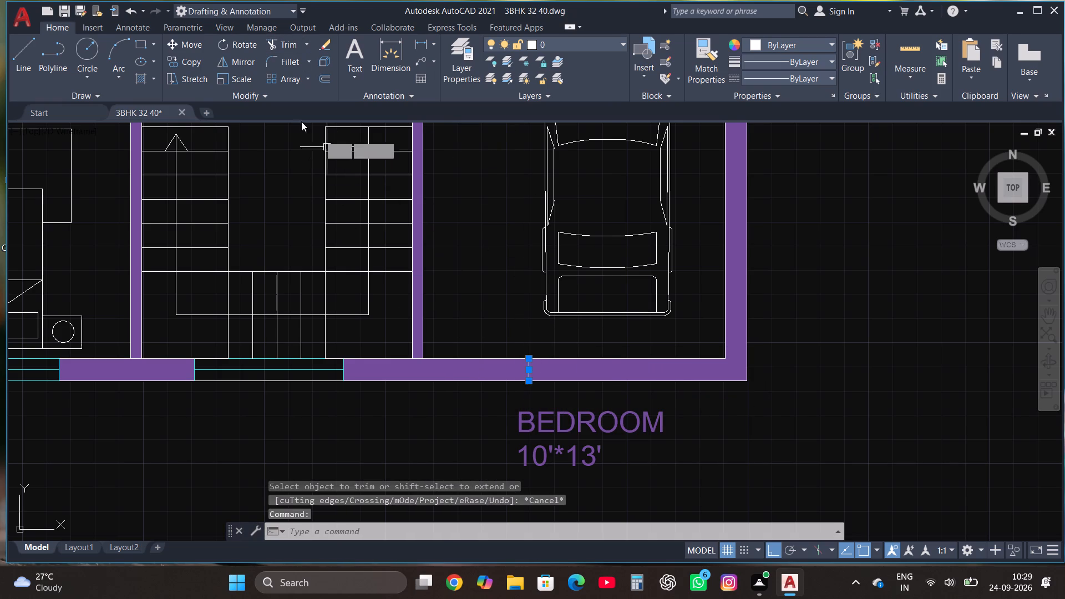
click(194, 62)
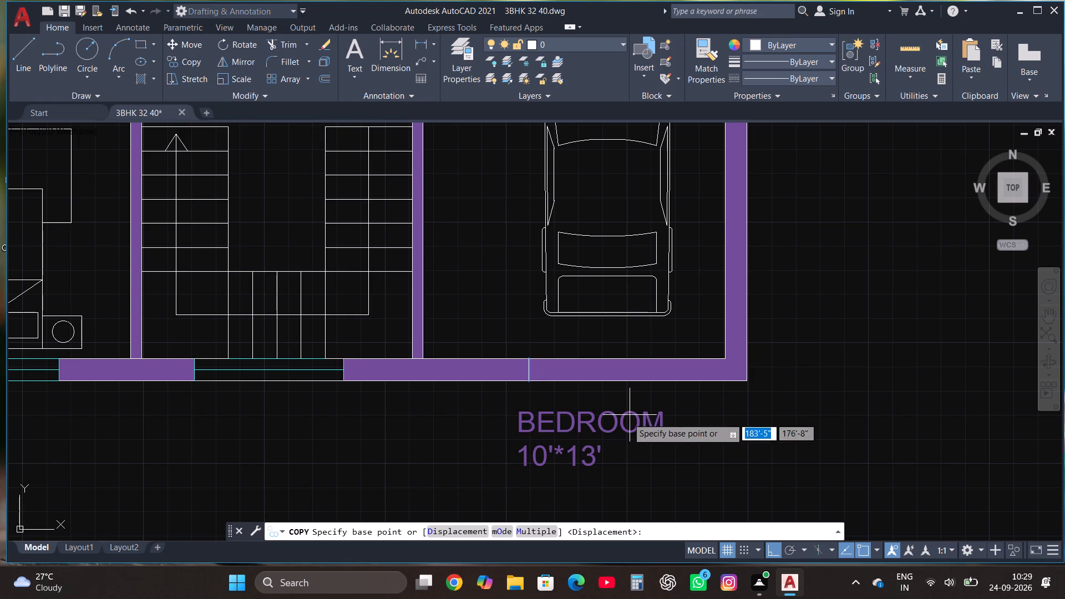
click(528, 372)
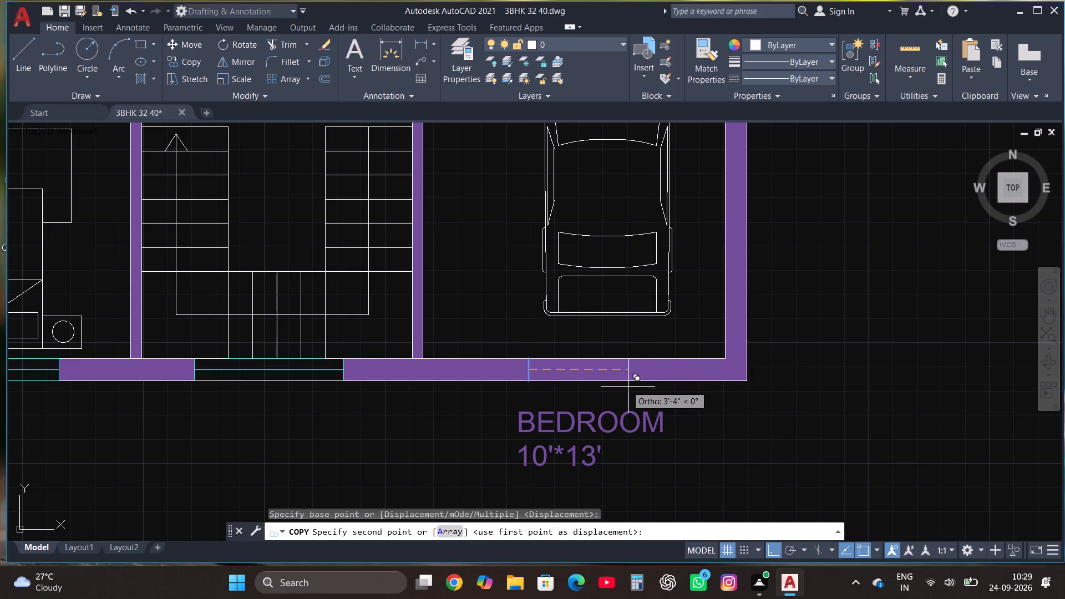
click(661, 376)
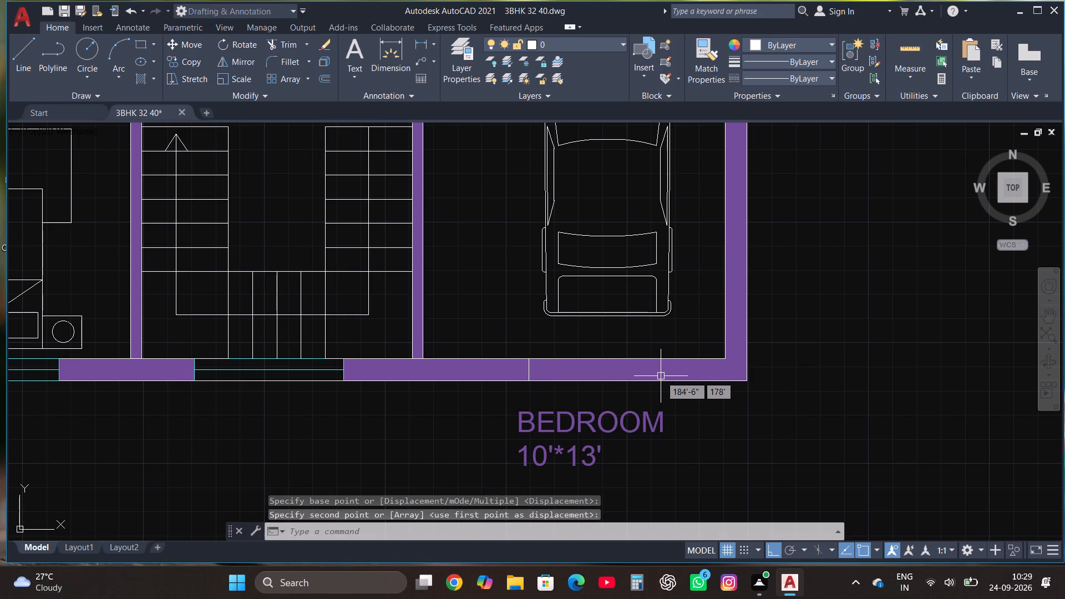
key(Escape)
Trim away the parking's south wall and its hatch between the two short lines to open the gate gap.
click(278, 48)
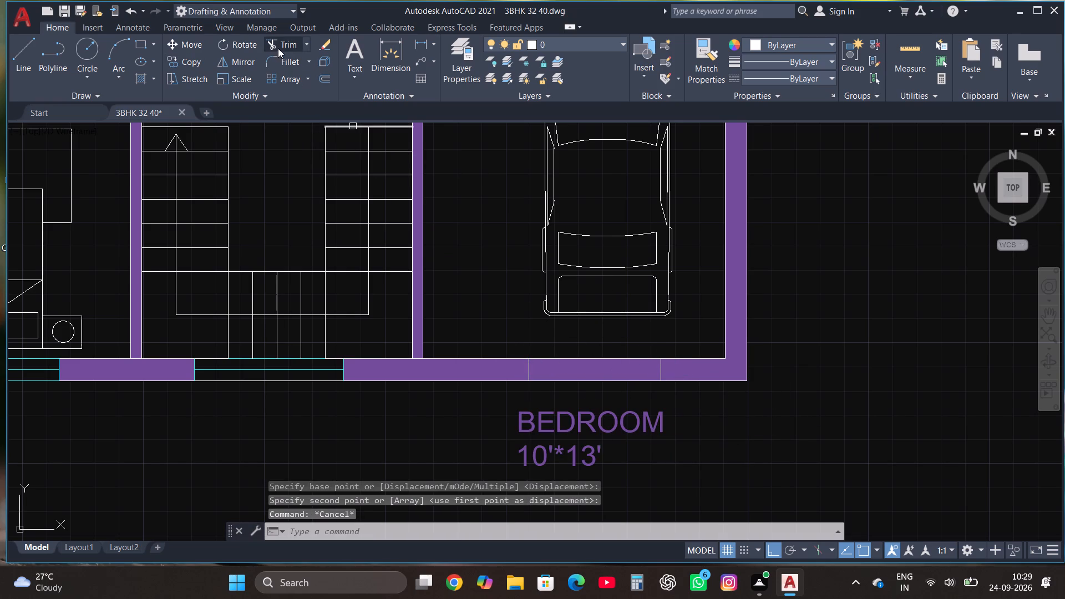
click(566, 369)
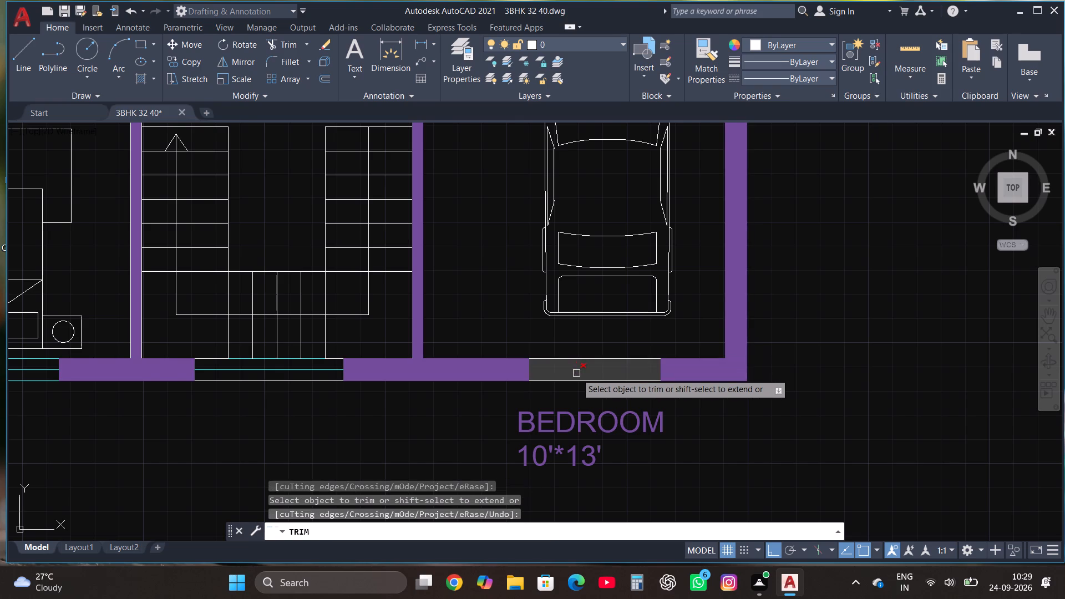
click(577, 372)
click(578, 389)
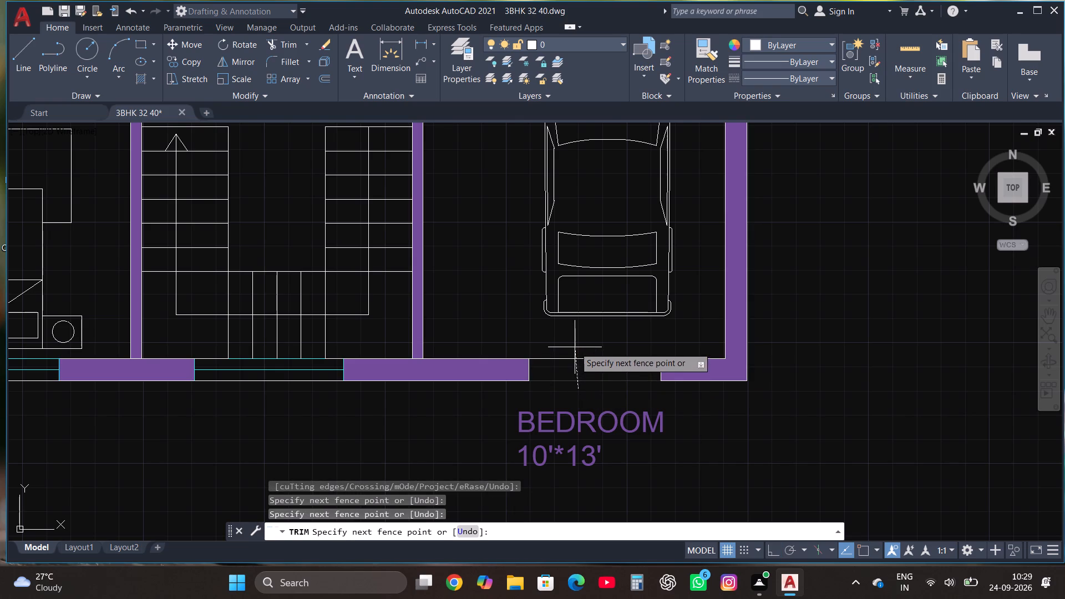
click(574, 347)
key(Escape)
Replace the text of the label outside below the parking's south wall with MAIN GATE.
click(606, 431)
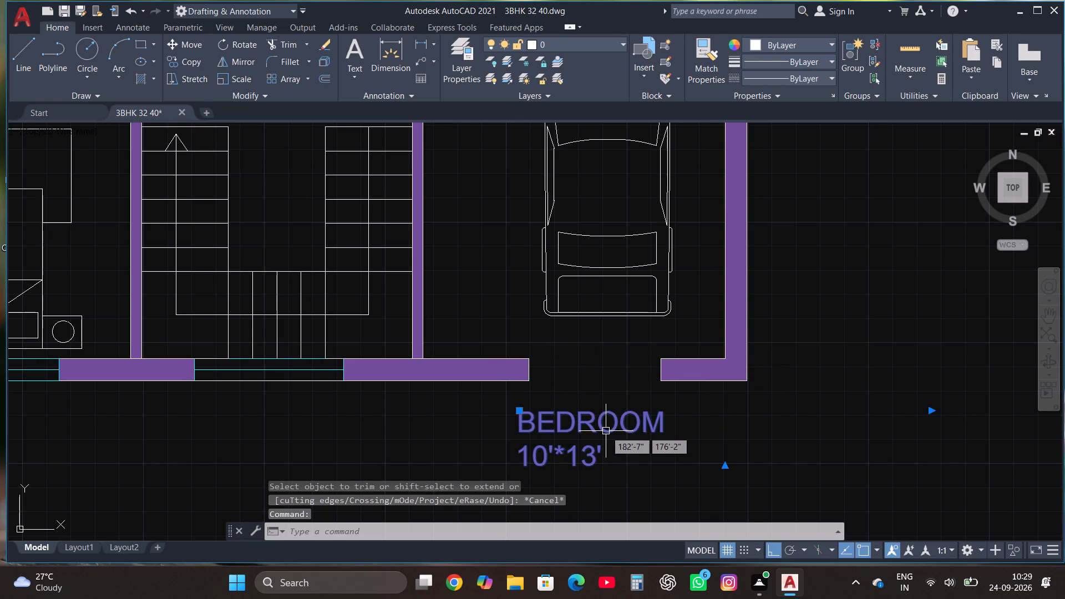
right_click(609, 431)
click(687, 106)
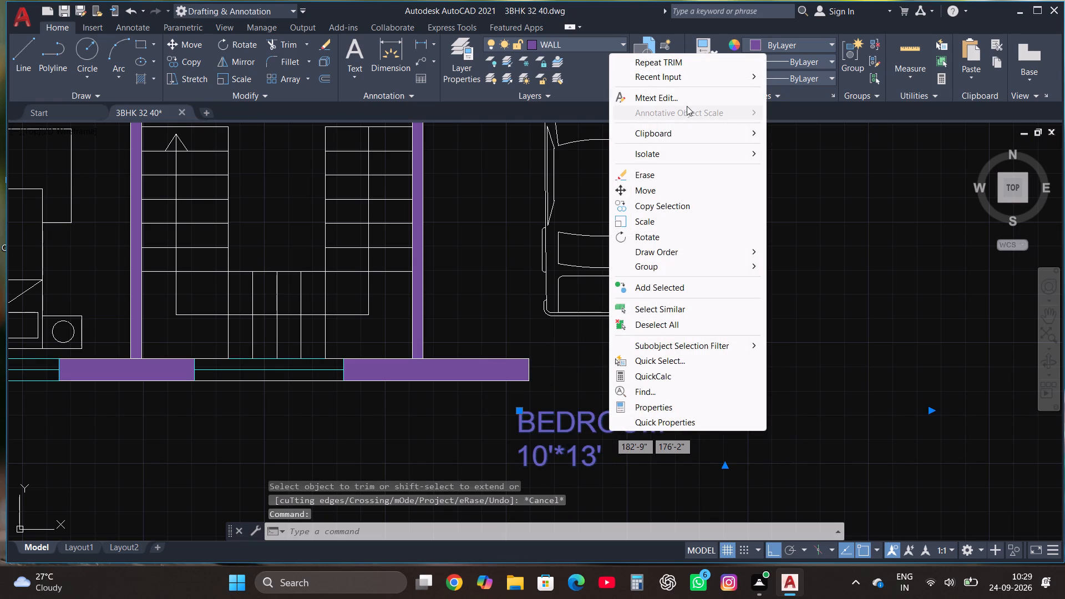
click(688, 95)
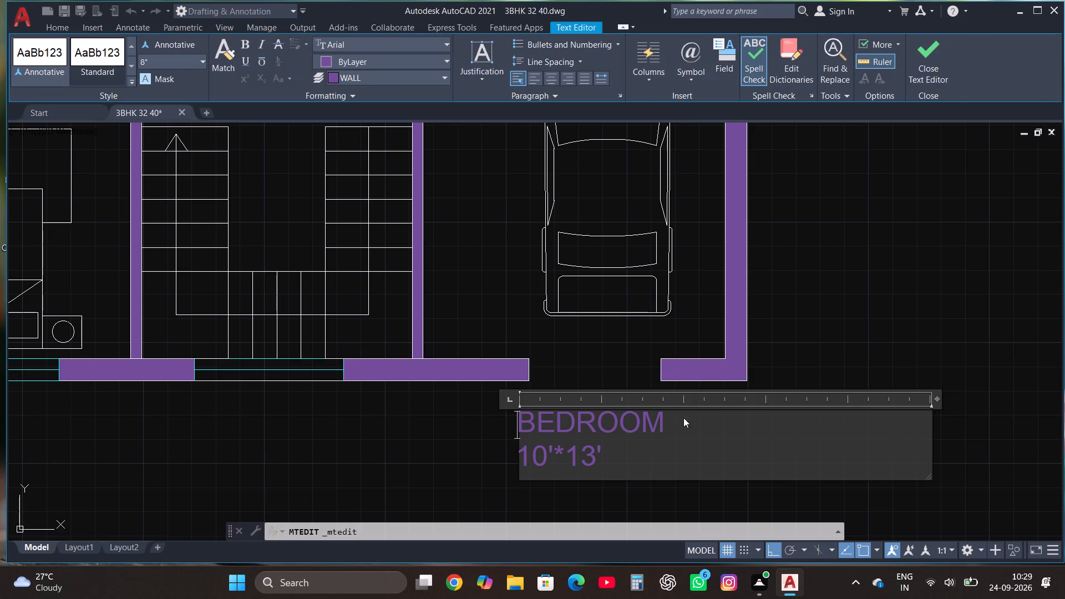
click(637, 475)
key(BackSpace)
key(BackSpace)
key(BackSpace)
key(BackSpace)
key(BackSpace)
key(BackSpace)
key(BackSpace)
key(BackSpace)
key(BackSpace)
key(BackSpace)
key(BackSpace)
key(BackSpace)
key(BackSpace)
key(BackSpace)
key(BackSpace)
key(BackSpace)
key(BackSpace)
key(BackSpace)
key(BackSpace)
key(BackSpace)
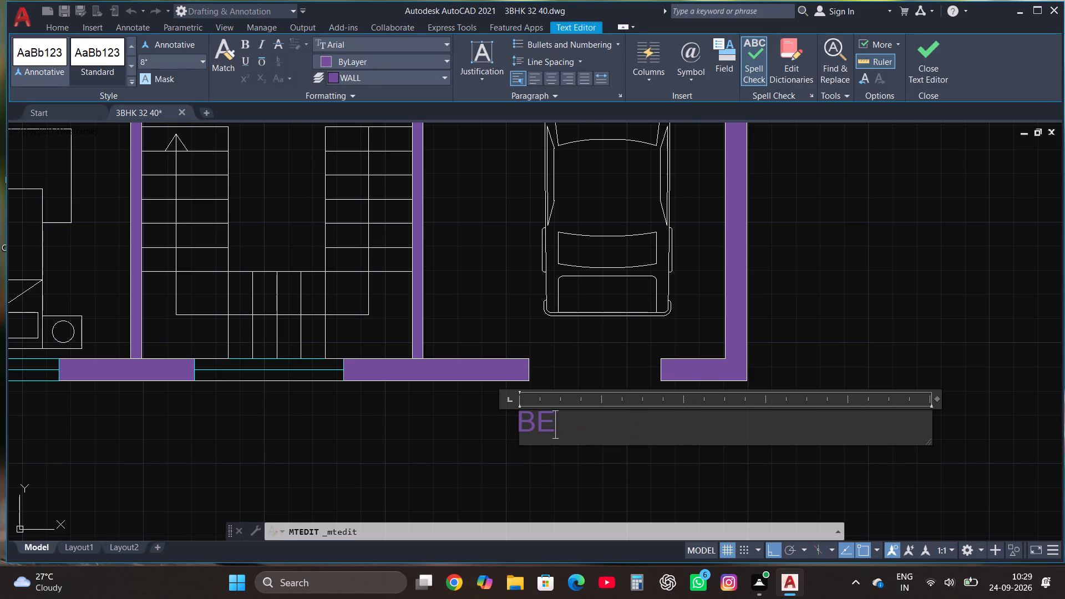
text(MAIN GATE)
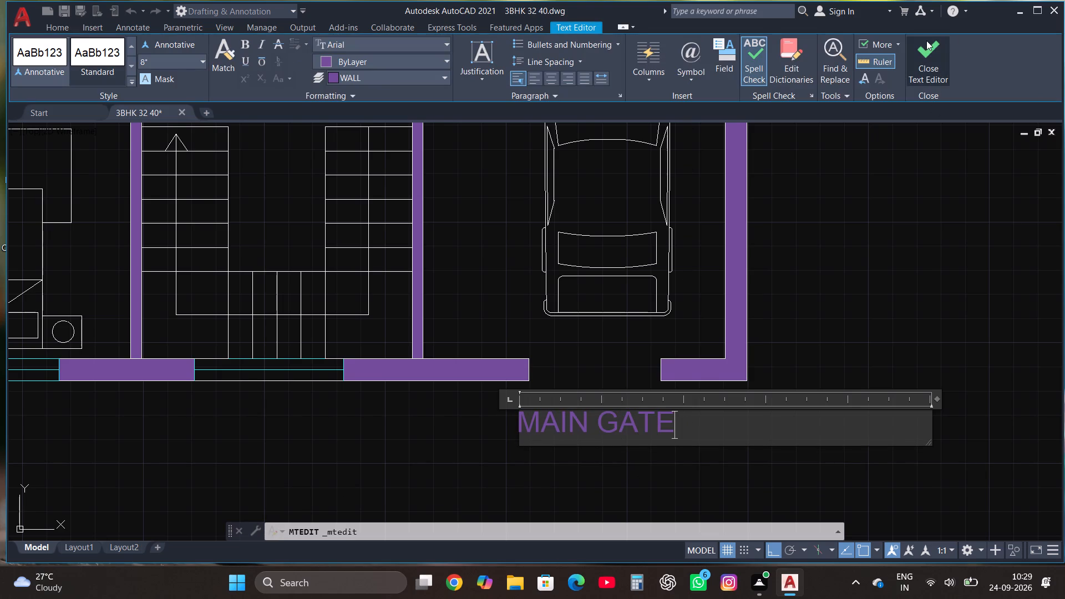
click(924, 40)
Create a new layer named TEXT and give it blue index colour 160.
scroll(717, 291, down, 2)
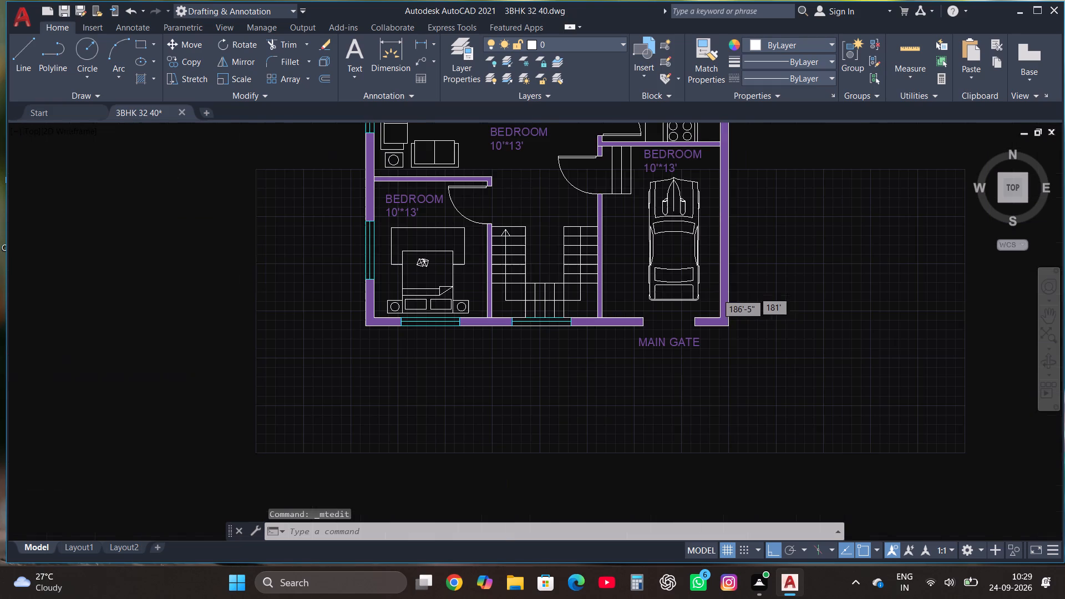
scroll(687, 418, down, 2)
scroll(683, 368, up, 1)
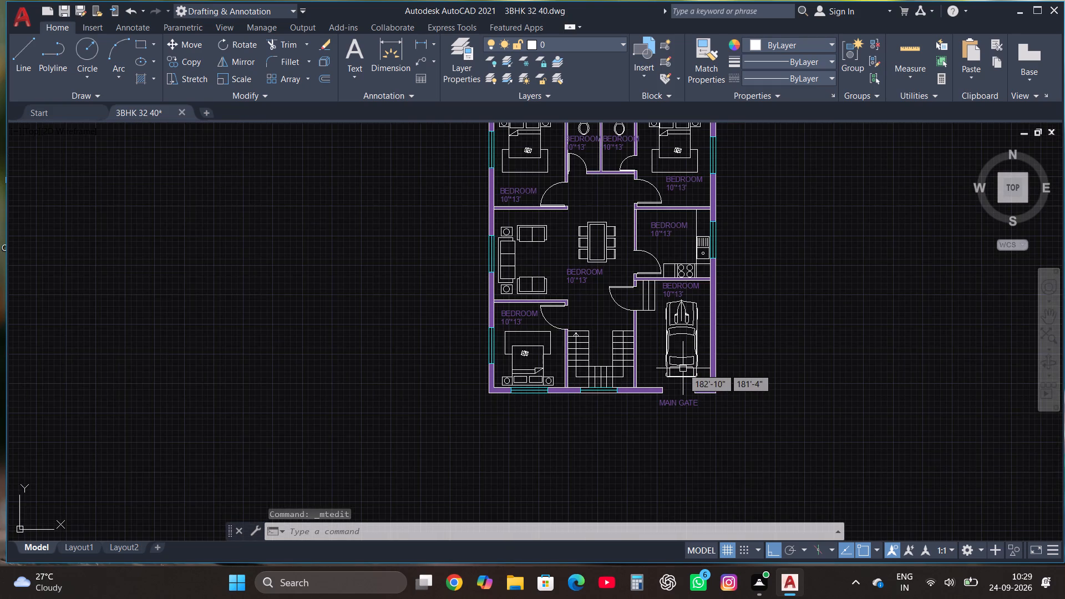
scroll(681, 378, down, 1)
scroll(601, 191, up, 2)
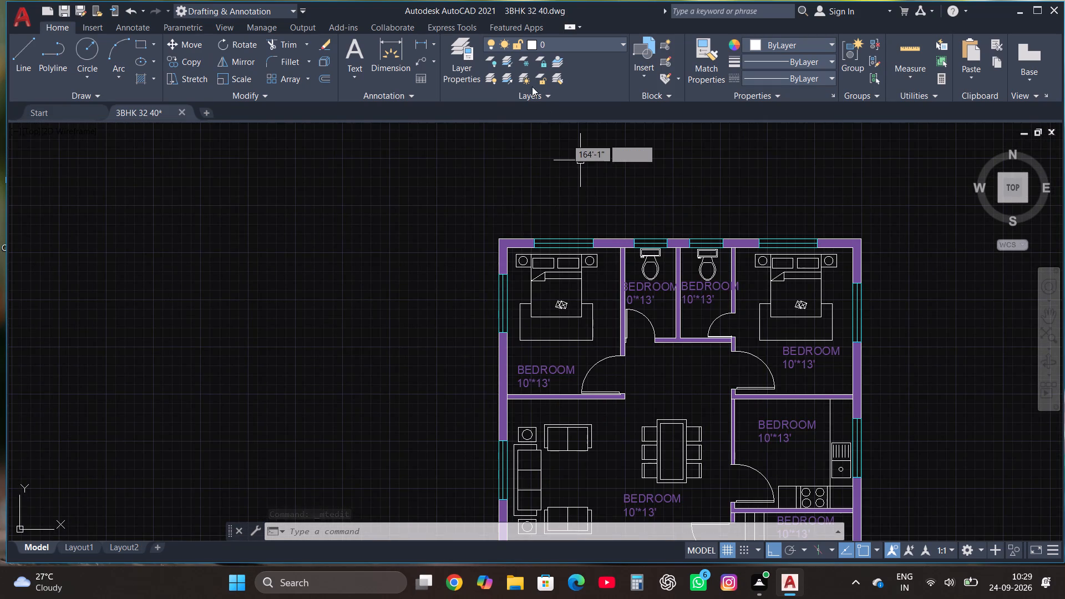
click(454, 38)
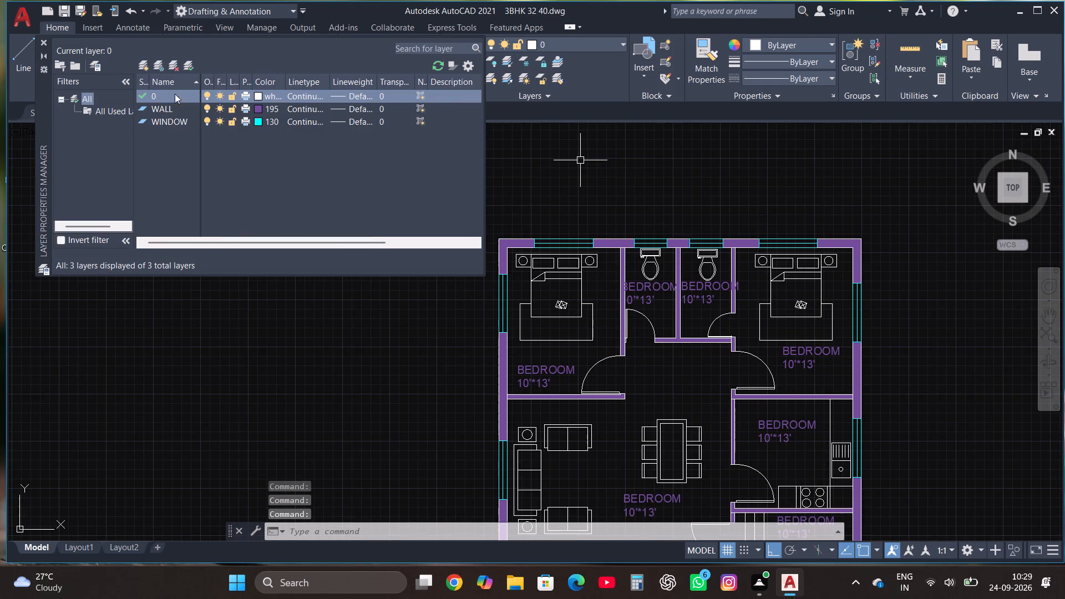
click(147, 65)
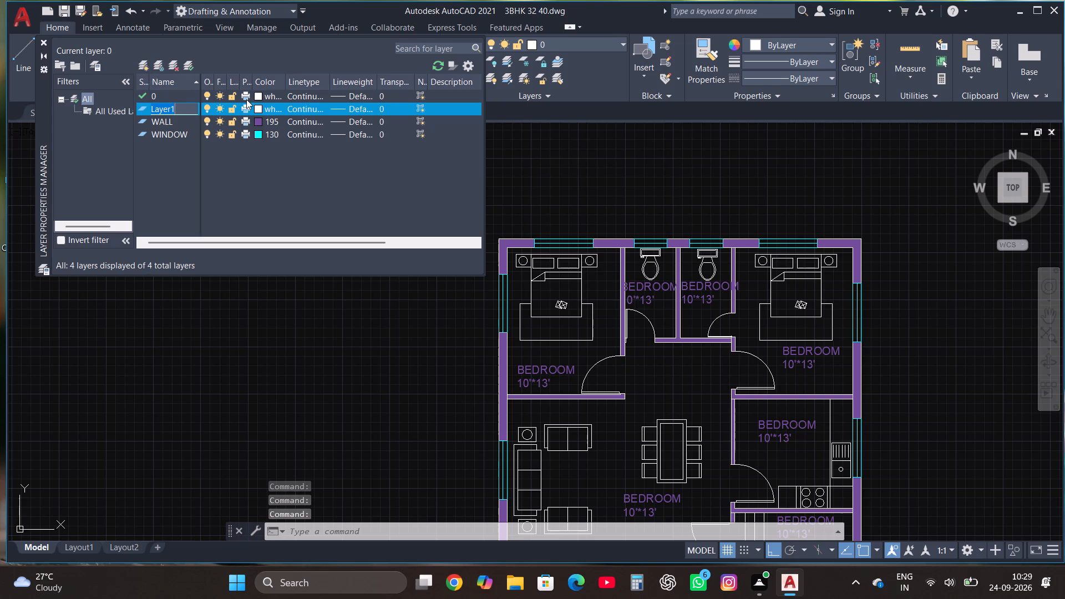
text(TEA)
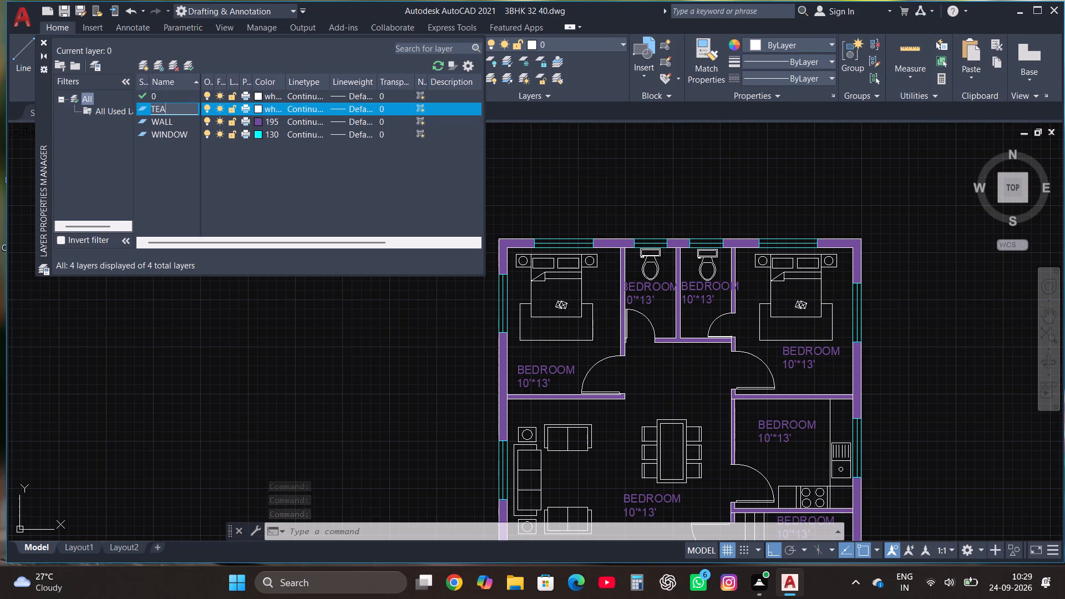
key(BackSpace)
text(XT)
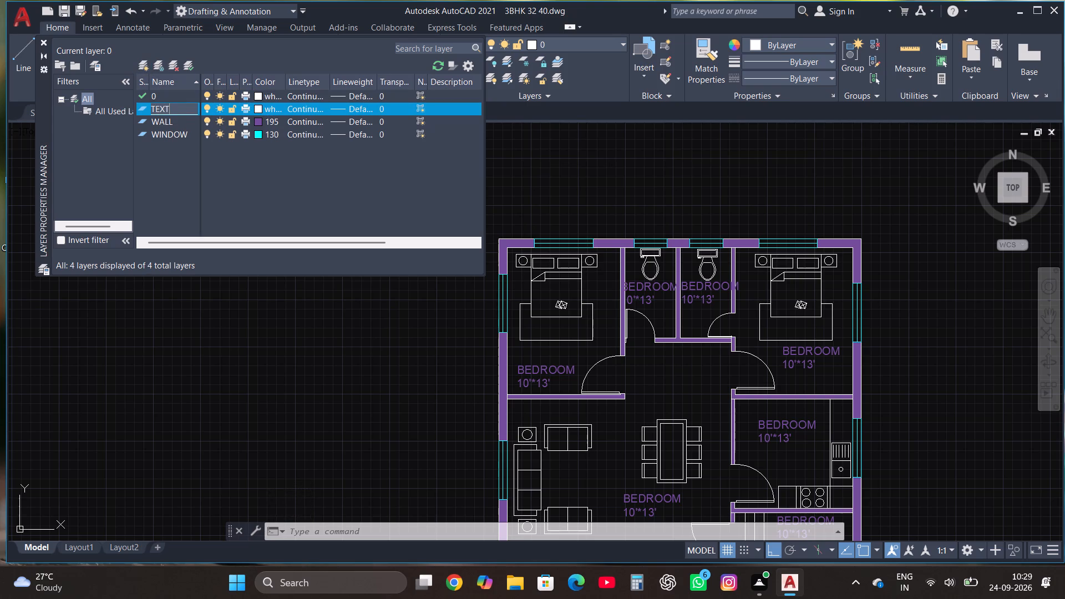
click(260, 109)
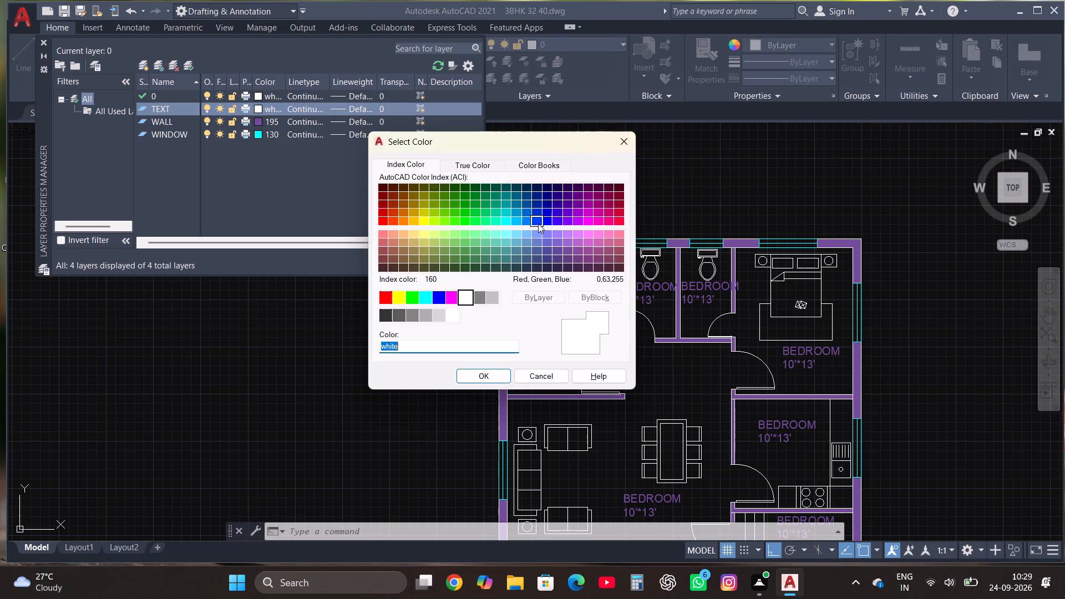
click(536, 222)
click(491, 378)
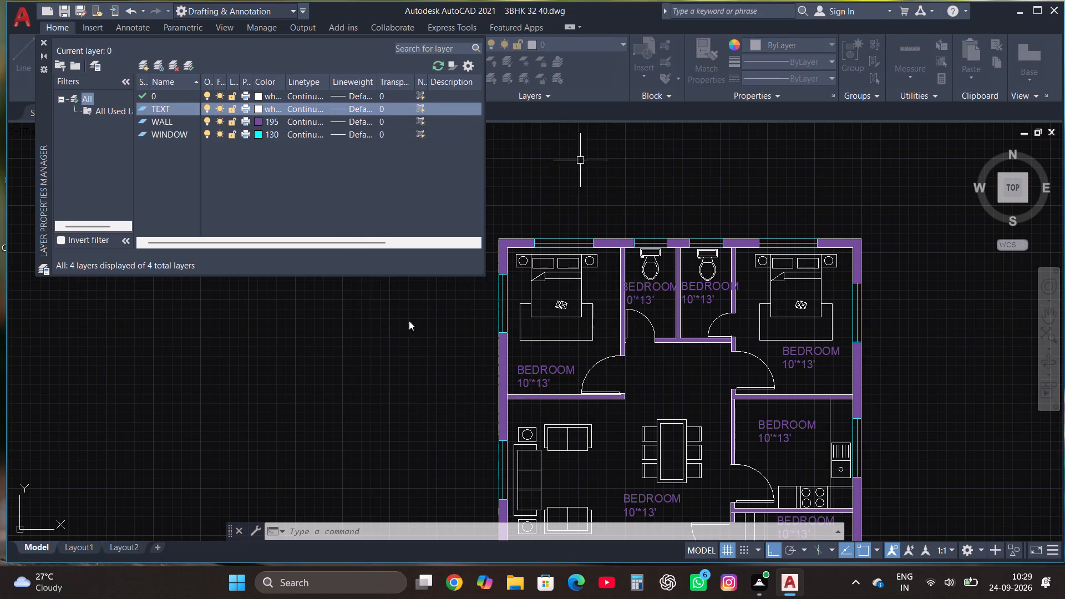
click(44, 43)
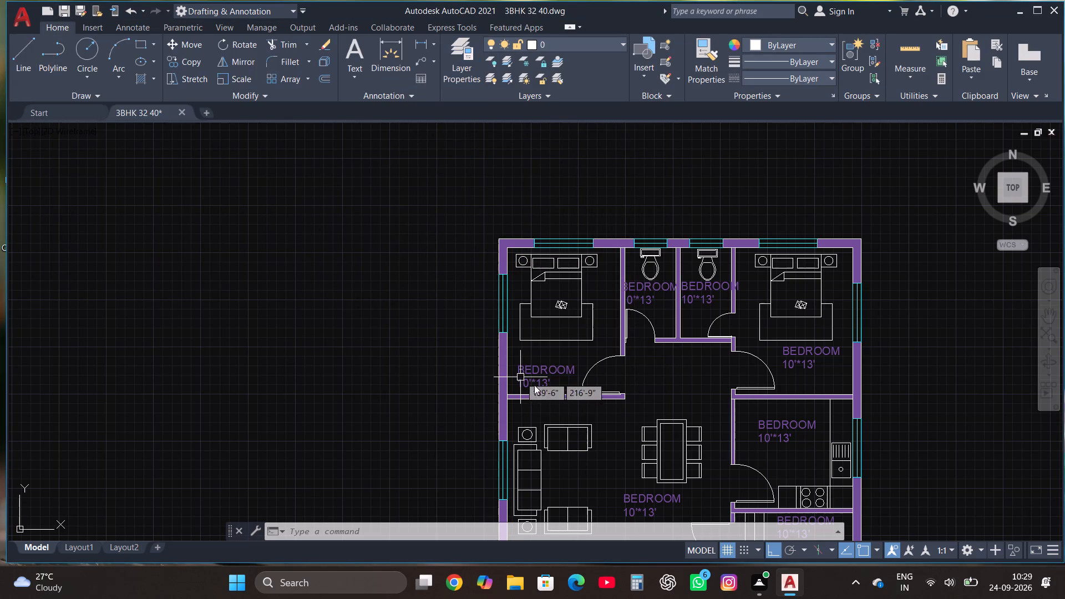
Select all the similar room labels starting from the northwest bedroom's label and move them to the TEXT layer.
click(547, 379)
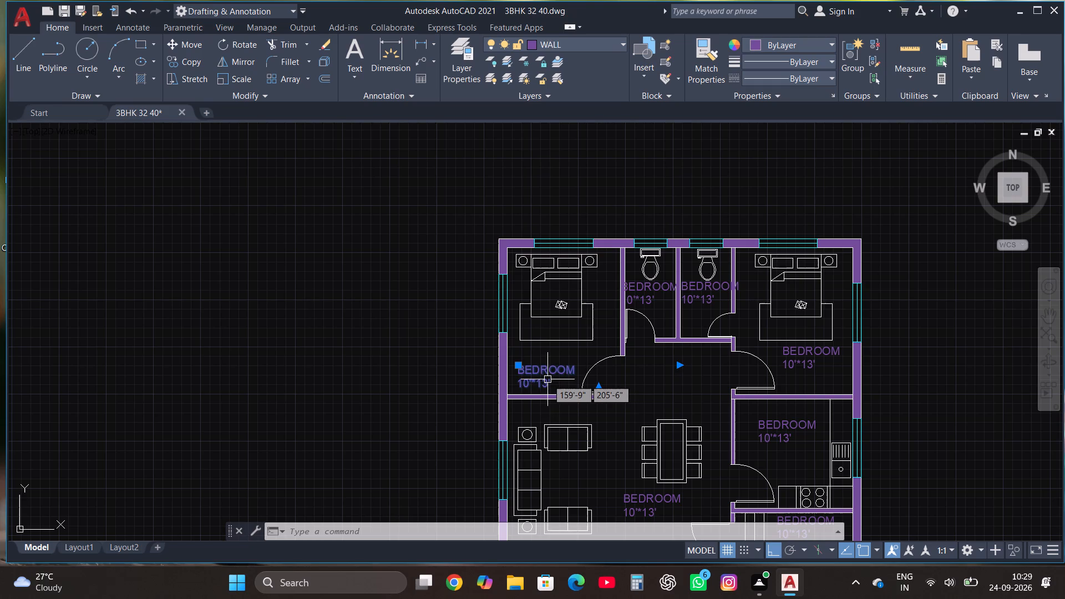
right_click(546, 379)
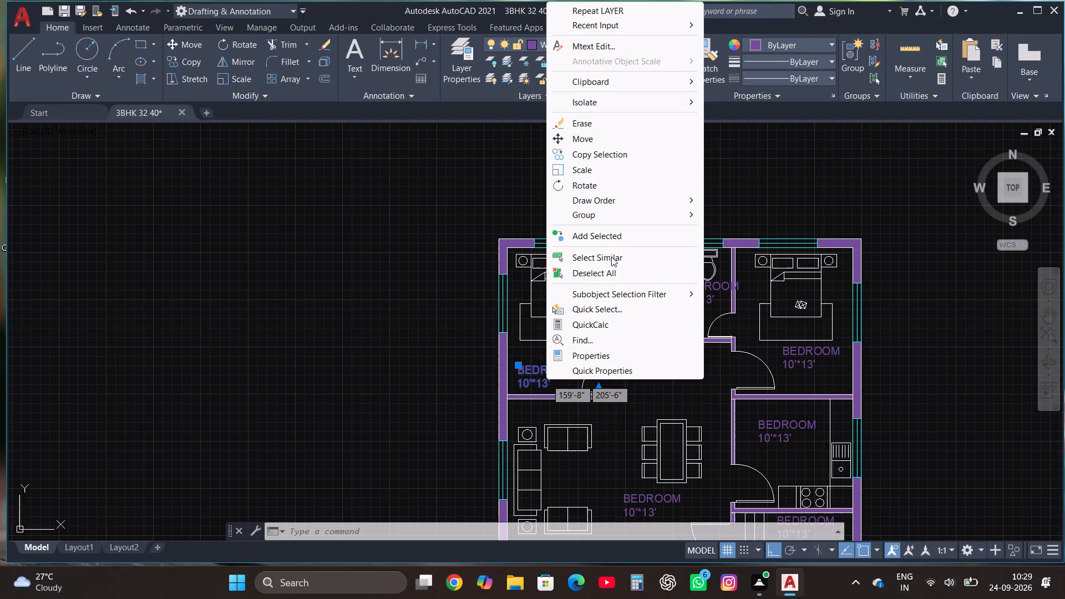
click(612, 257)
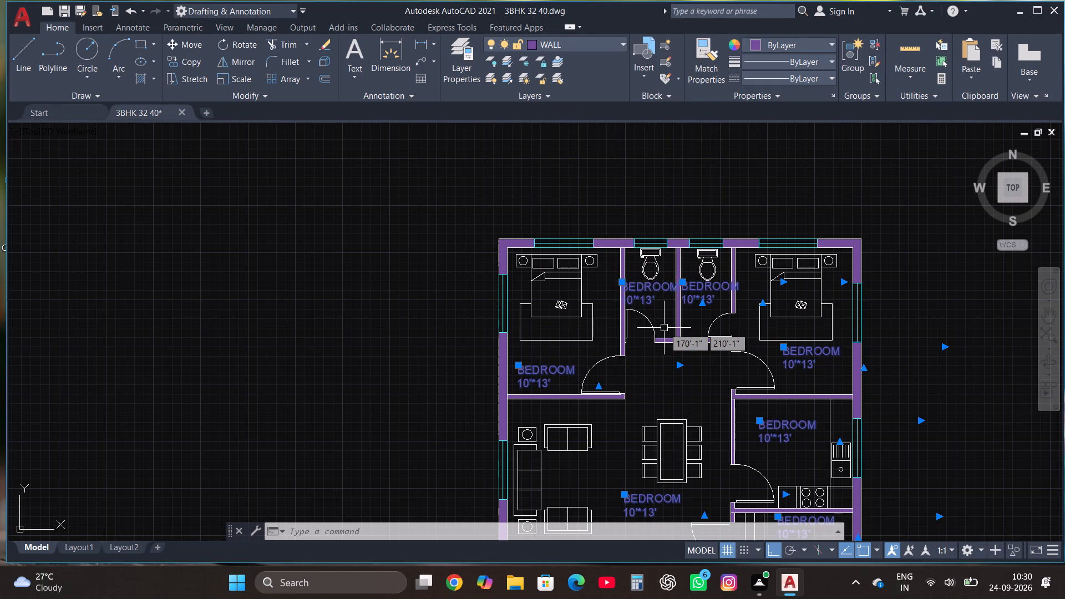
click(575, 45)
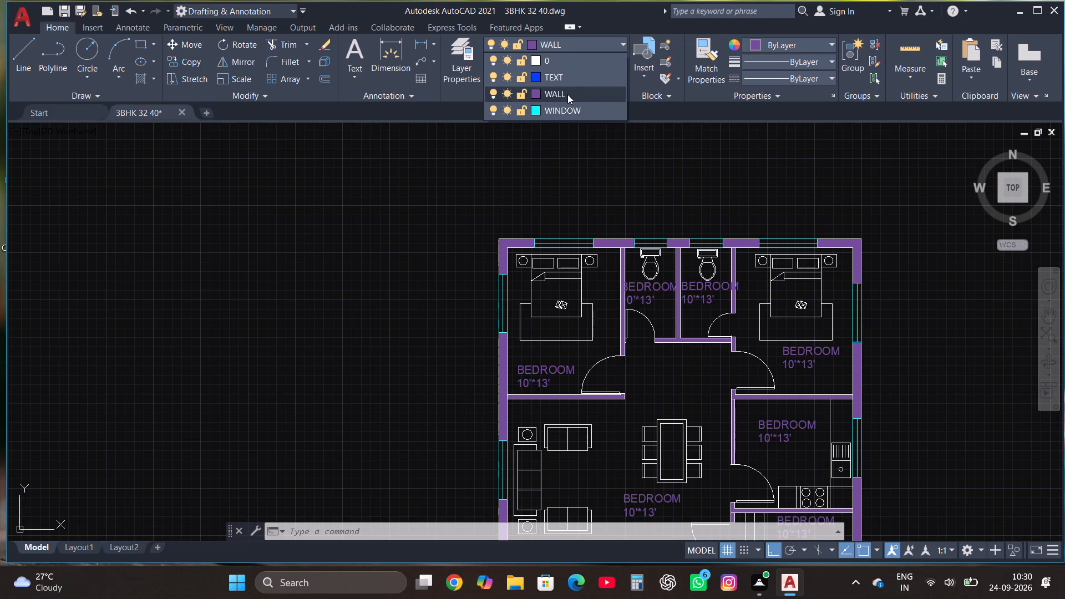
click(564, 78)
key(Escape)
Replace the west toilet's label text with W/C BATH and 4'6"*8' on a second line.
scroll(467, 175, down, 1)
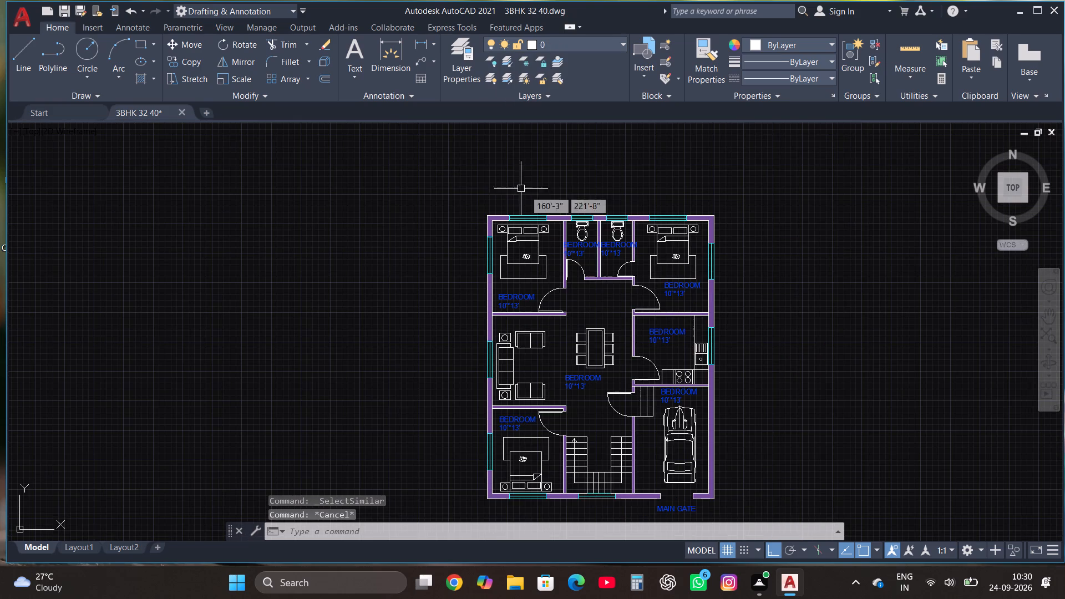
scroll(617, 243, up, 2)
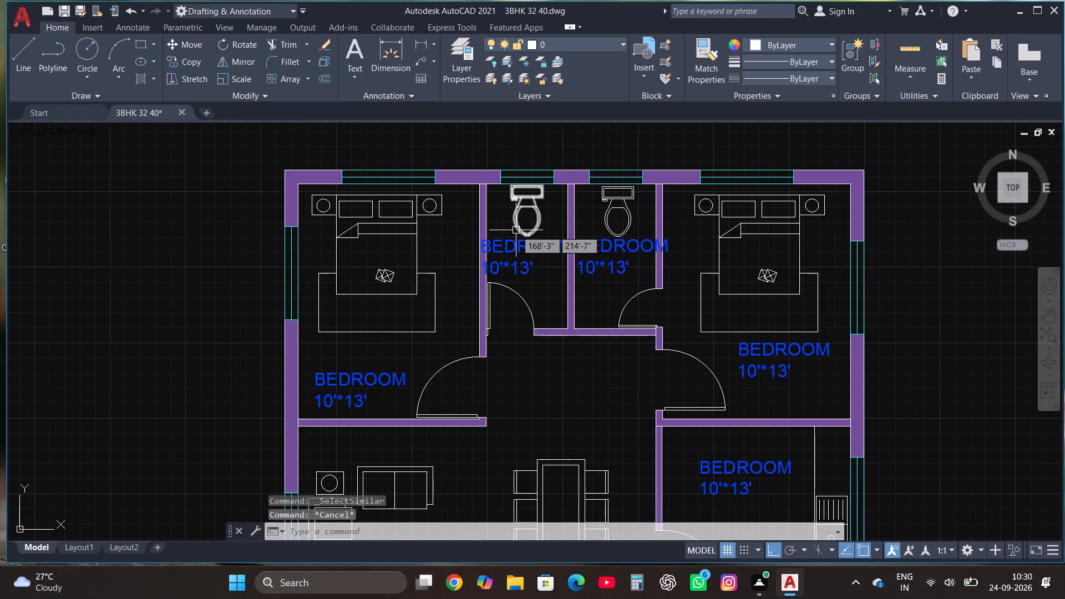
click(516, 246)
right_click(516, 246)
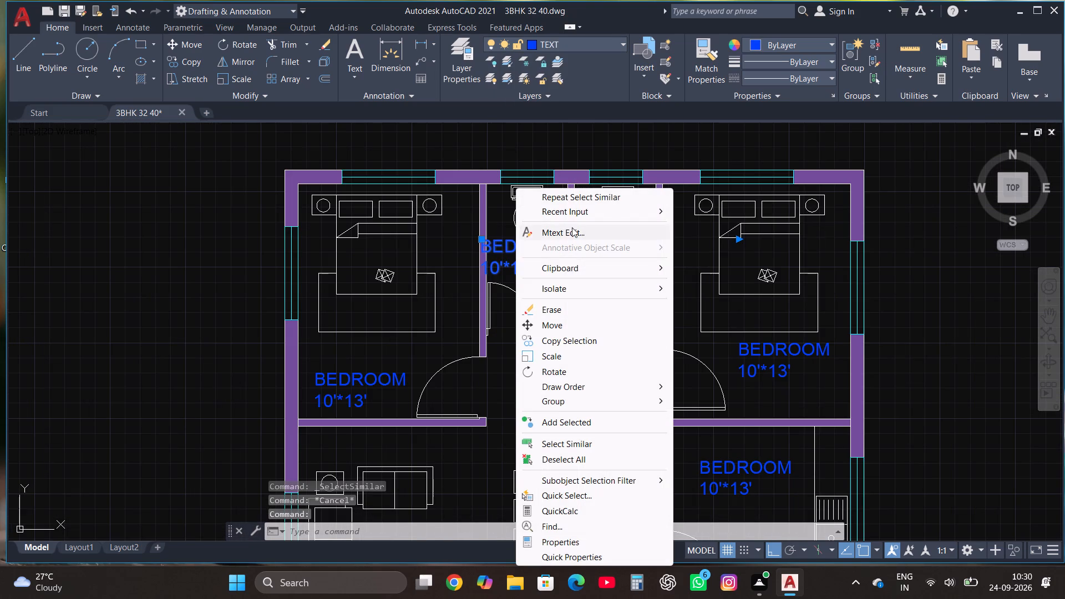
click(572, 227)
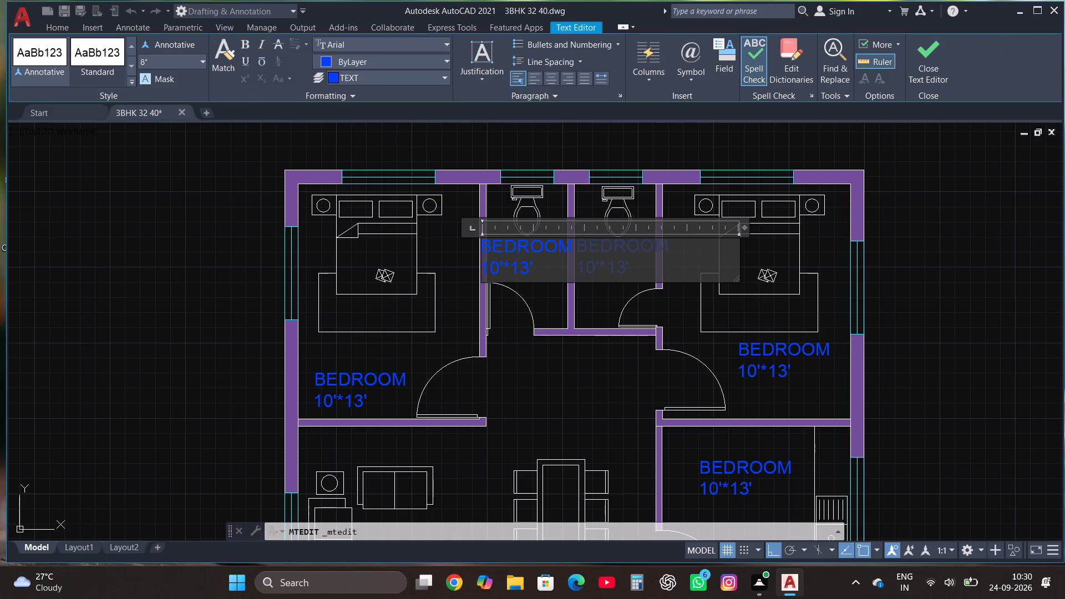
click(556, 266)
key(BackSpace)
key(BackSpace)
key(BackSpace)
key(BackSpace)
key(BackSpace)
key(BackSpace)
key(BackSpace)
key(BackSpace)
key(BackSpace)
key(BackSpace)
key(BackSpace)
key(BackSpace)
key(BackSpace)
key(BackSpace)
key(BackSpace)
key(BackSpace)
key(BackSpace)
key(BackSpace)
key(BackSpace)
key(BackSpace)
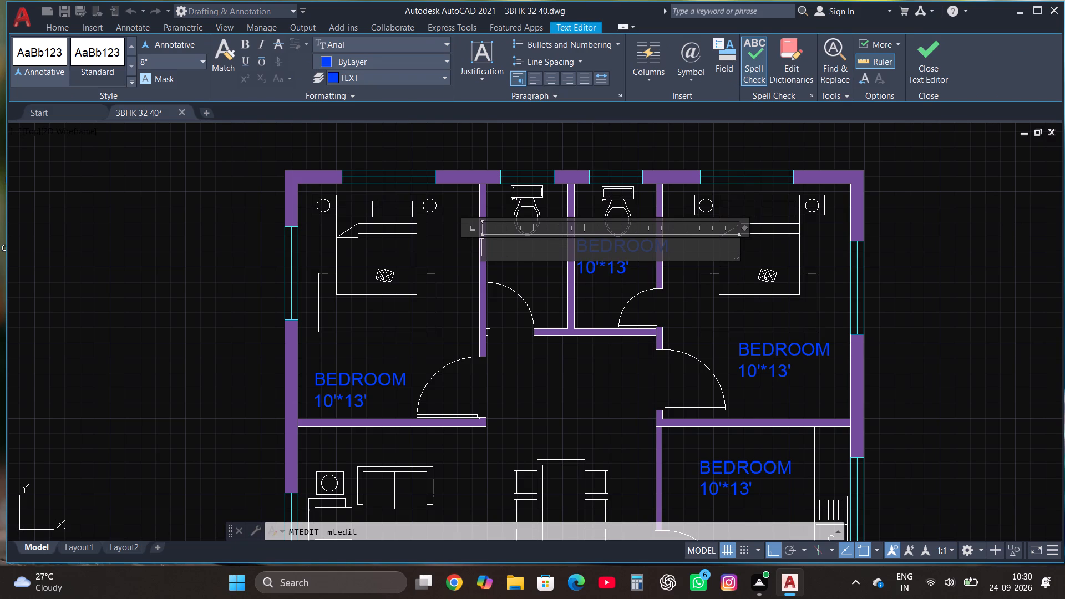
text(W/C)
key(space)
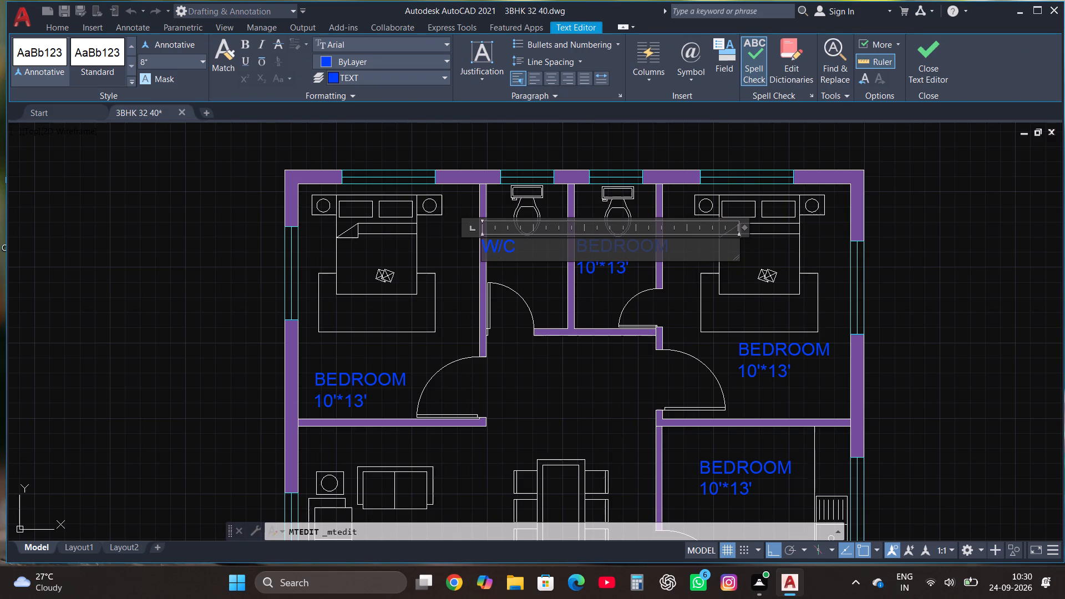
text(BATH)
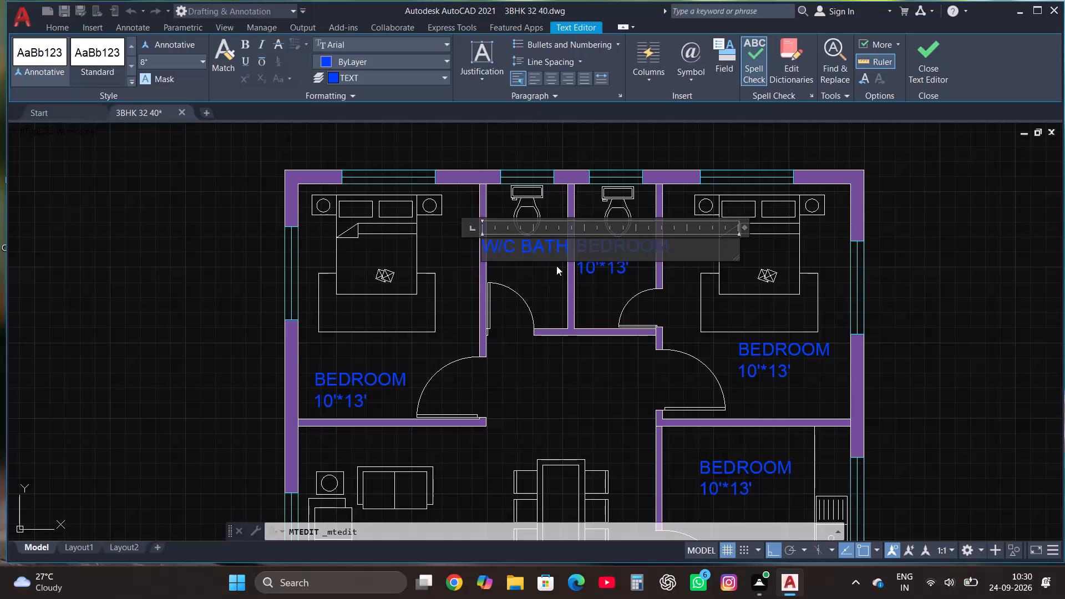
key(Return)
text(4'6"*)
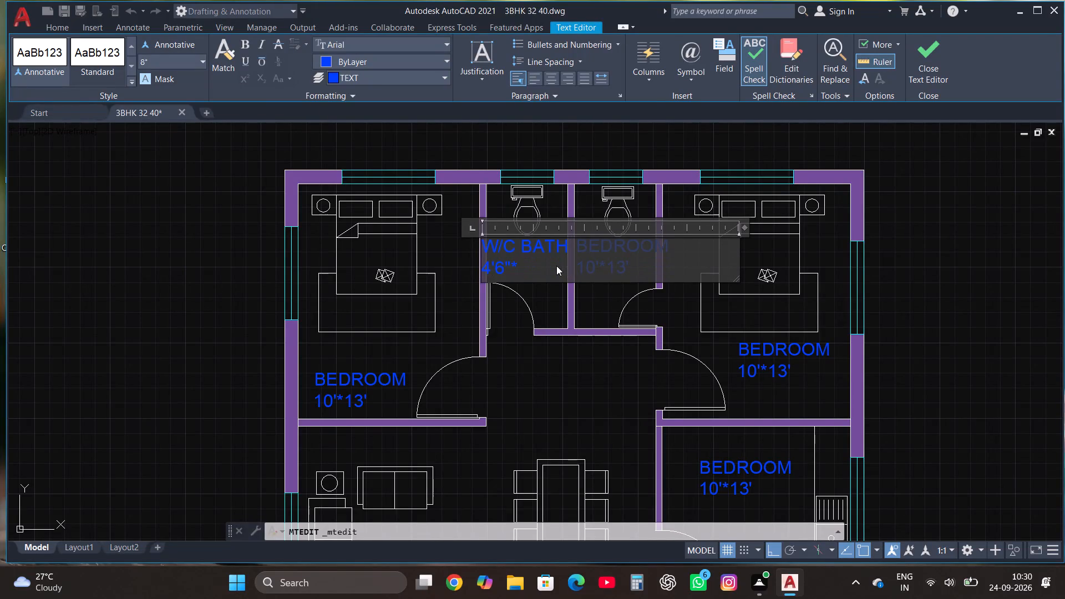
text(8')
click(931, 53)
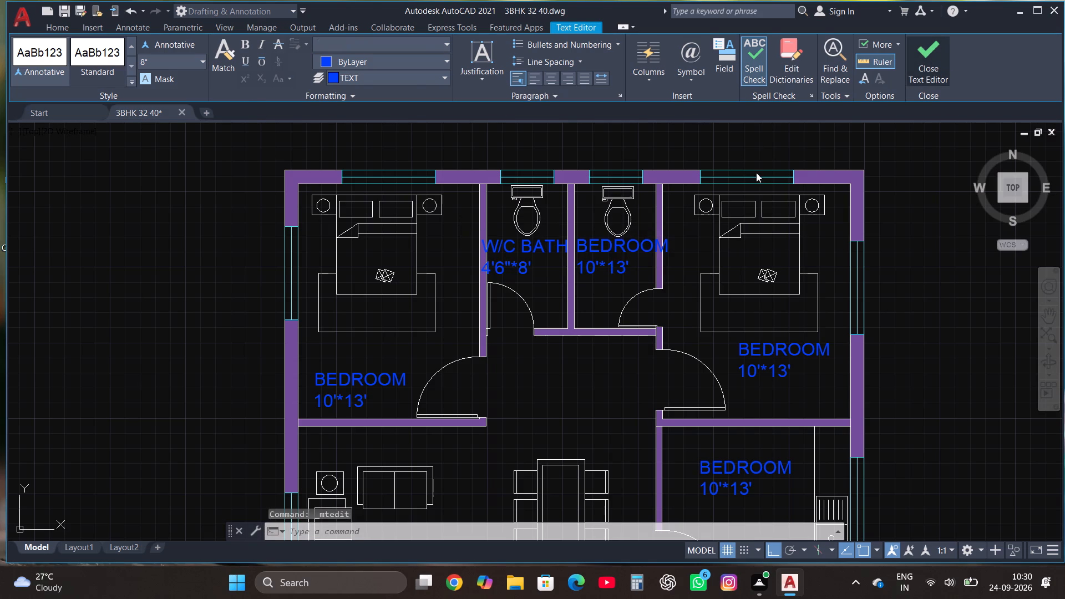
Delete the BEDROOM label in the east toilet.
scroll(646, 261, up, 1)
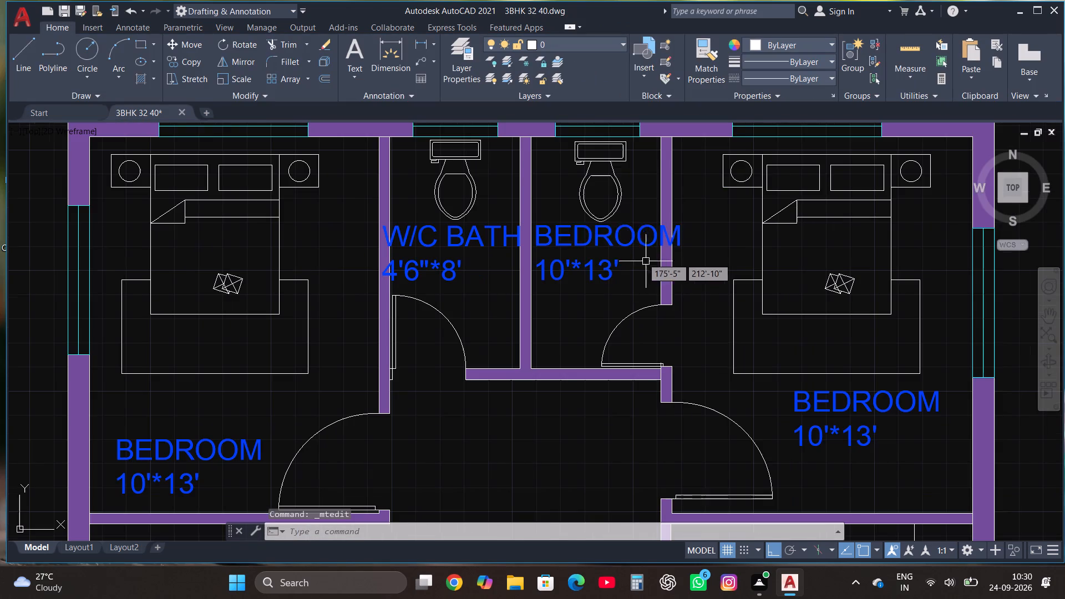
click(571, 212)
click(579, 250)
click(580, 250)
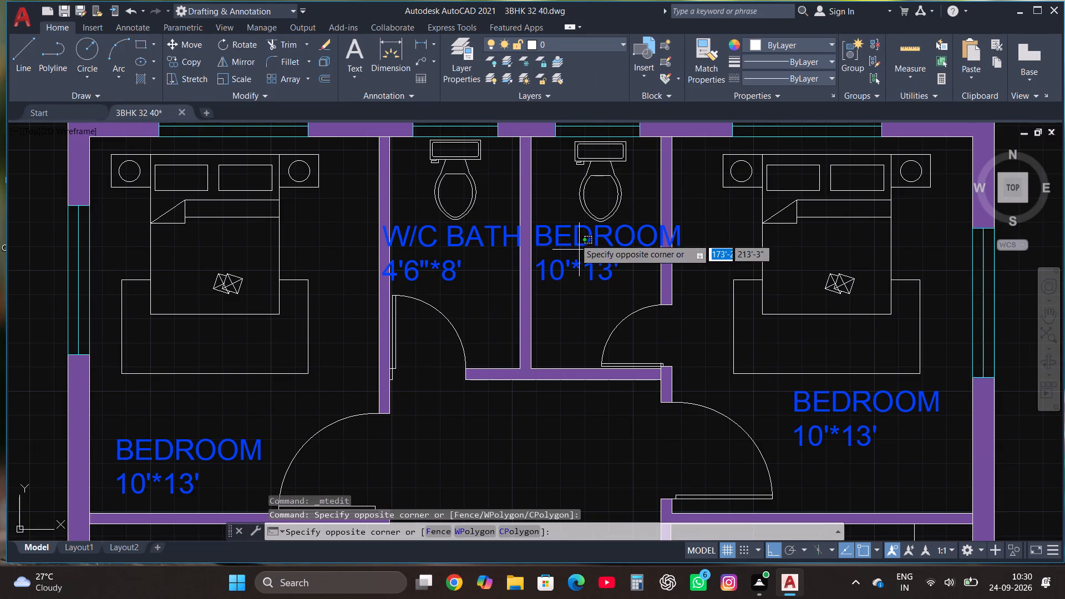
click(571, 233)
key(Delete)
scroll(533, 248, down, 1)
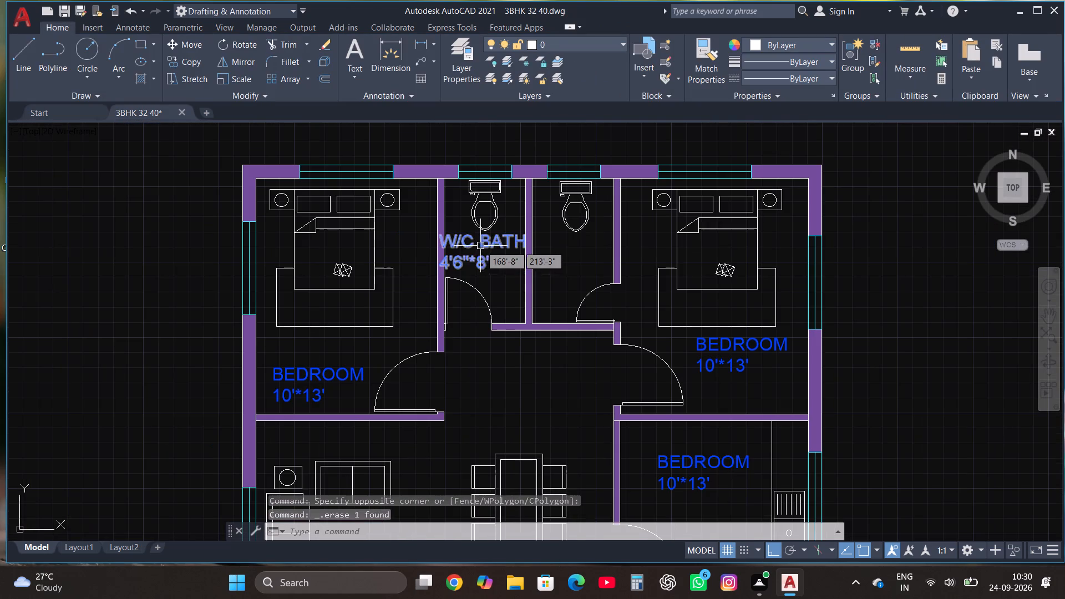
Scale down the W/C BATH label by eye so it fits between the west toilet's walls.
click(479, 246)
click(245, 84)
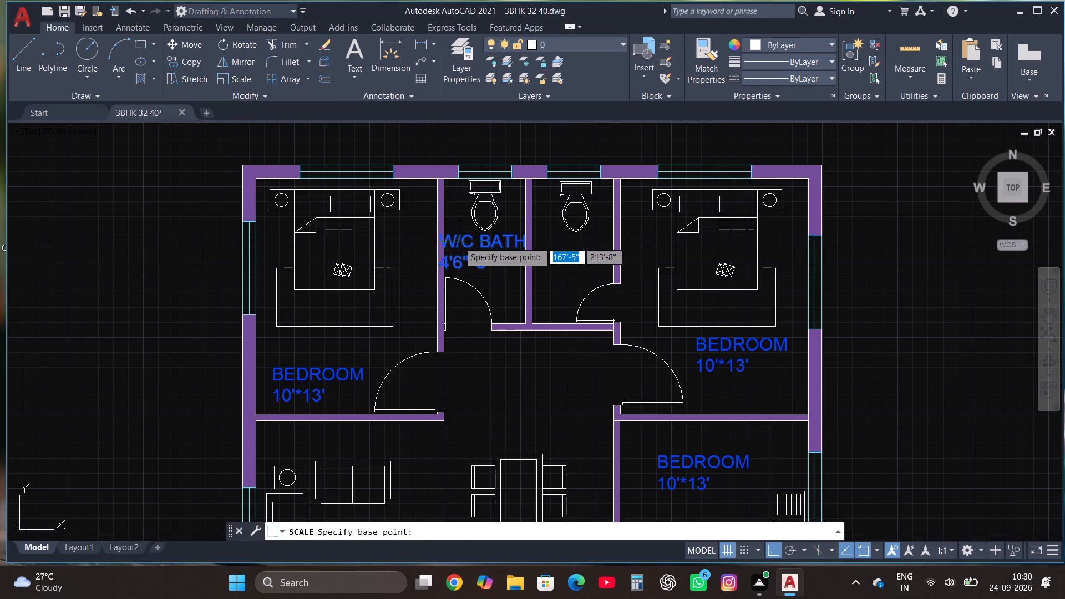
click(459, 242)
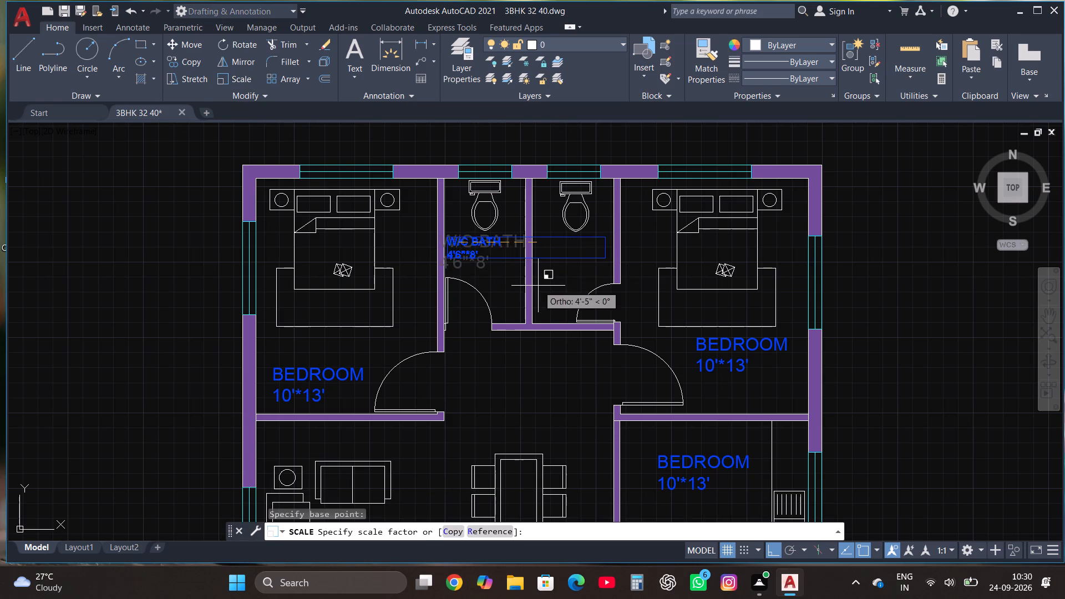
click(538, 286)
Turn Ortho off and move the W/C BATH label to the clear space between the west toilet's fixture and door.
click(490, 246)
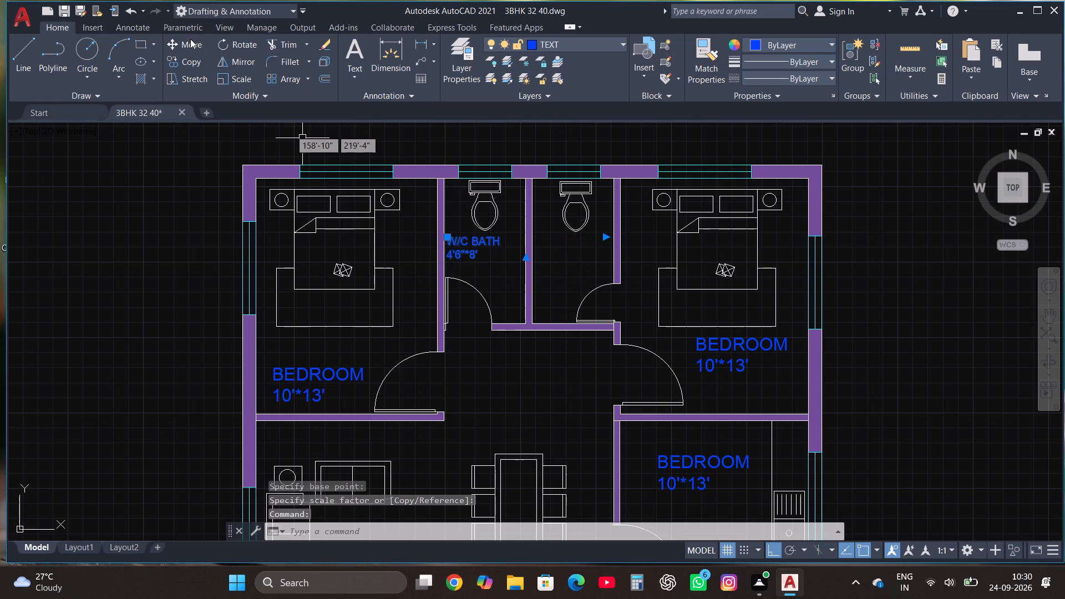
click(190, 40)
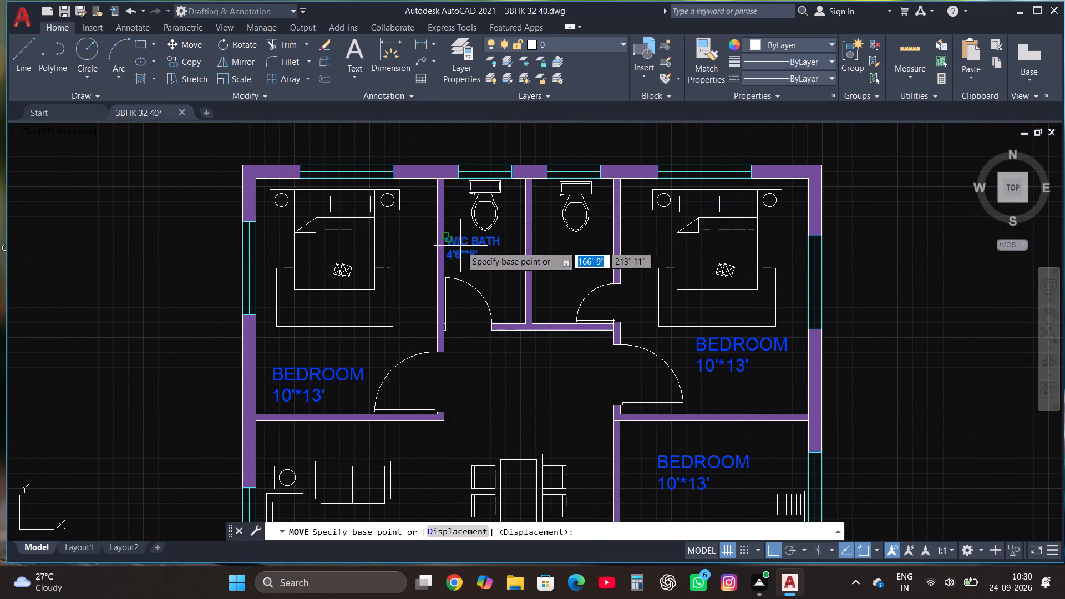
click(461, 246)
key(F8)
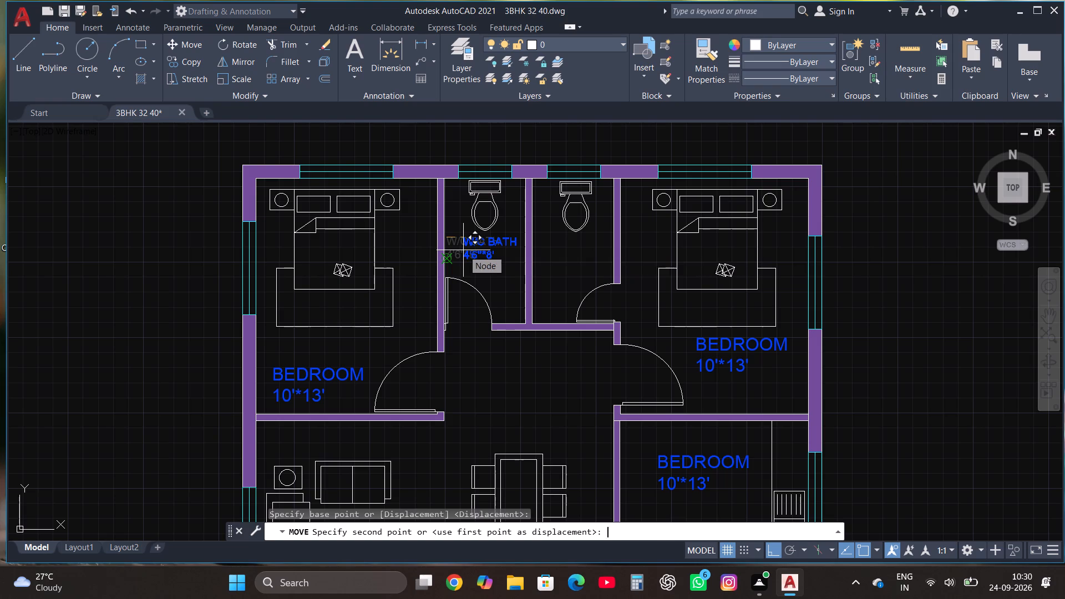
scroll(463, 250, up, 1)
click(454, 246)
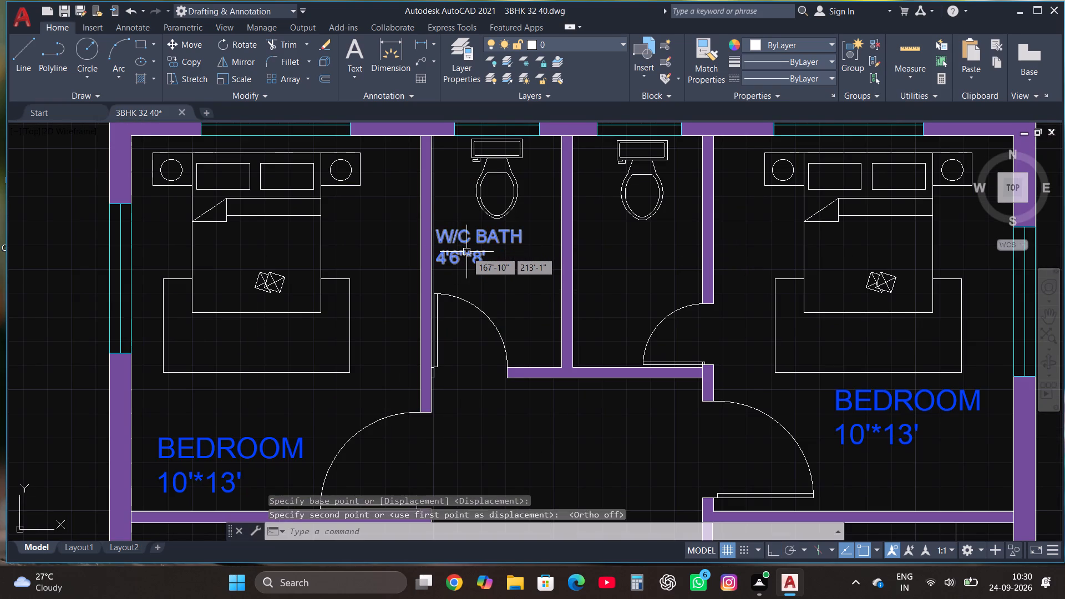
click(465, 242)
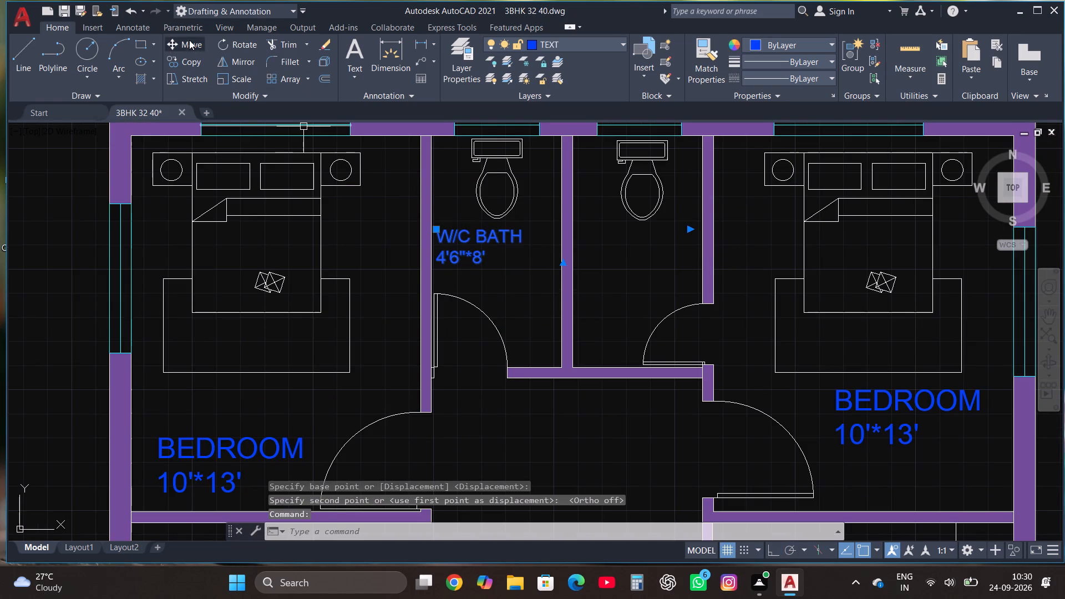
click(189, 40)
click(444, 242)
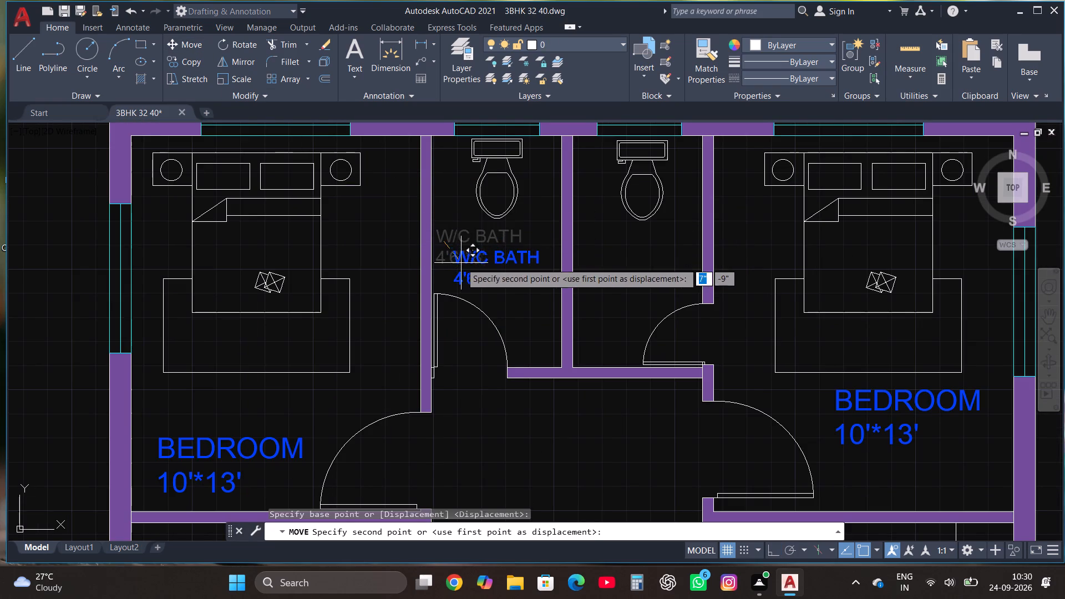
click(461, 263)
Copy the W/C BATH label into the east toilet, level with the original.
click(484, 263)
click(191, 54)
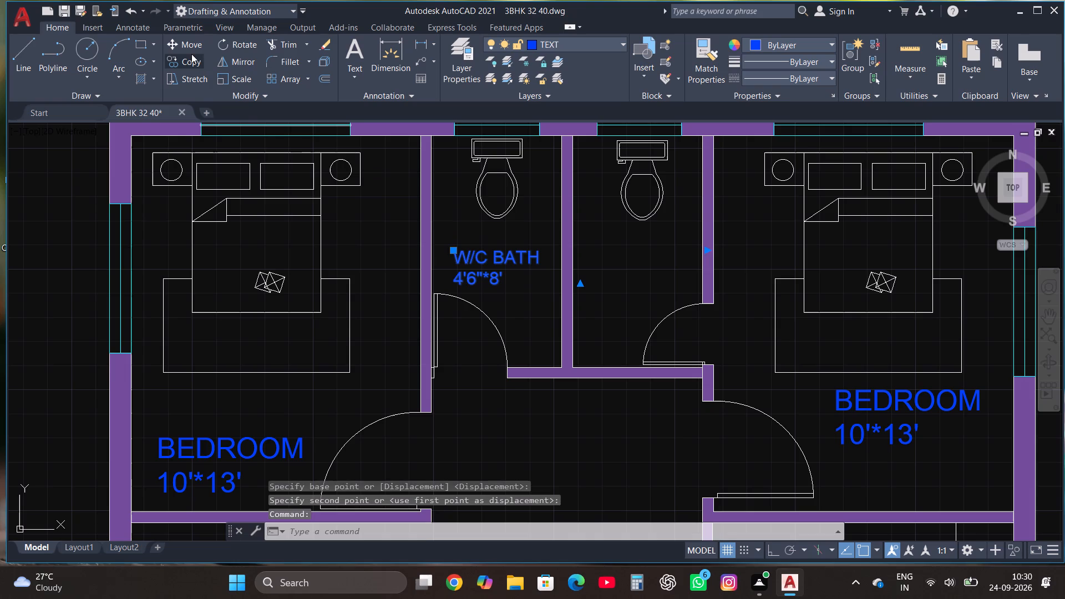
click(469, 261)
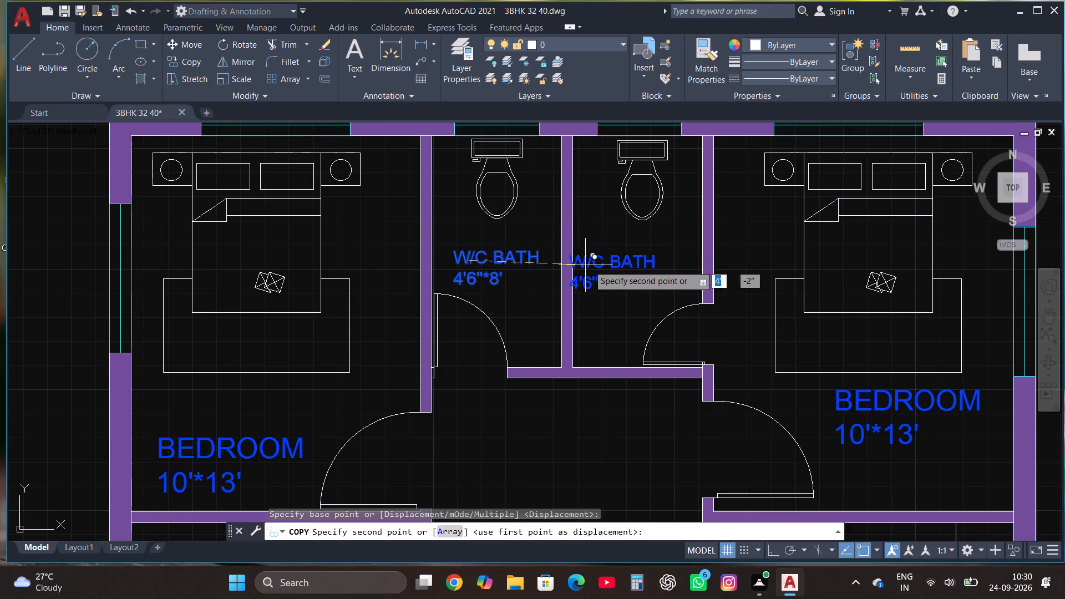
click(605, 261)
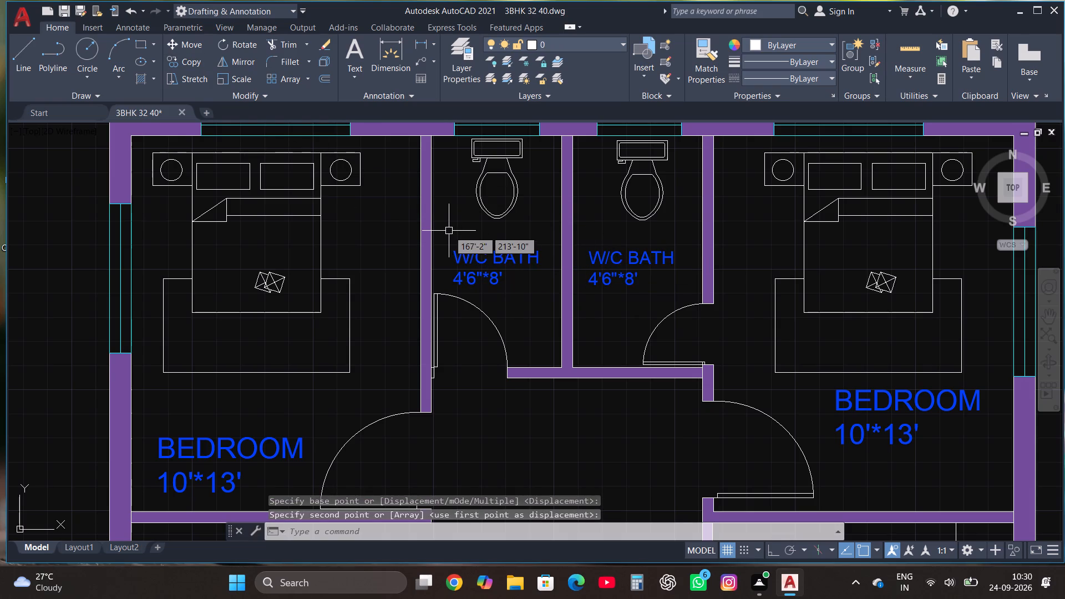
Change the size line of the northeast bedroom's label to 10'5"*13'.
scroll(452, 244, down, 1)
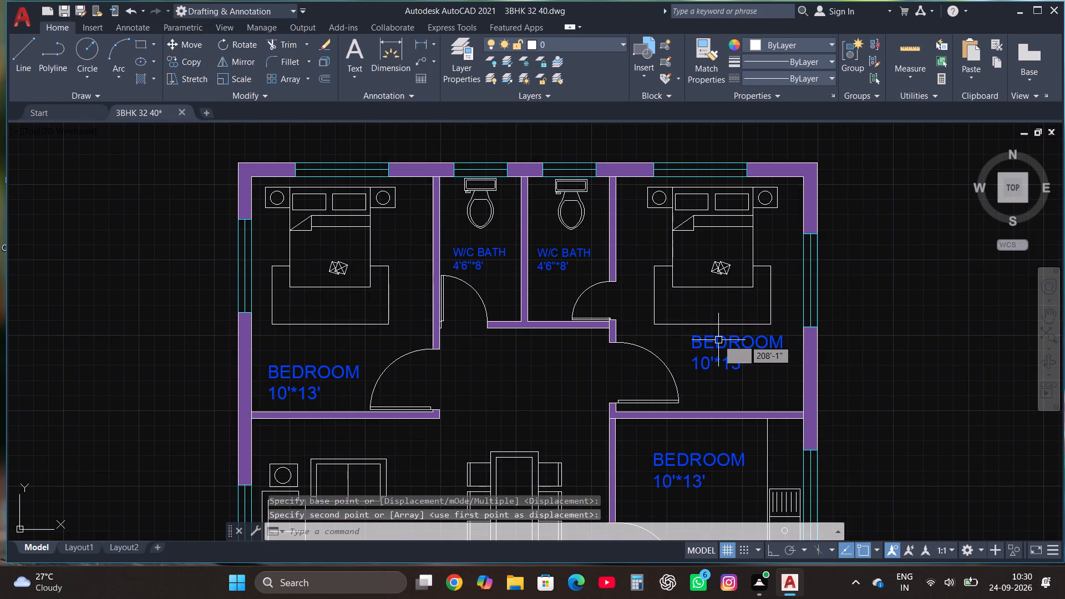
click(719, 340)
right_click(717, 340)
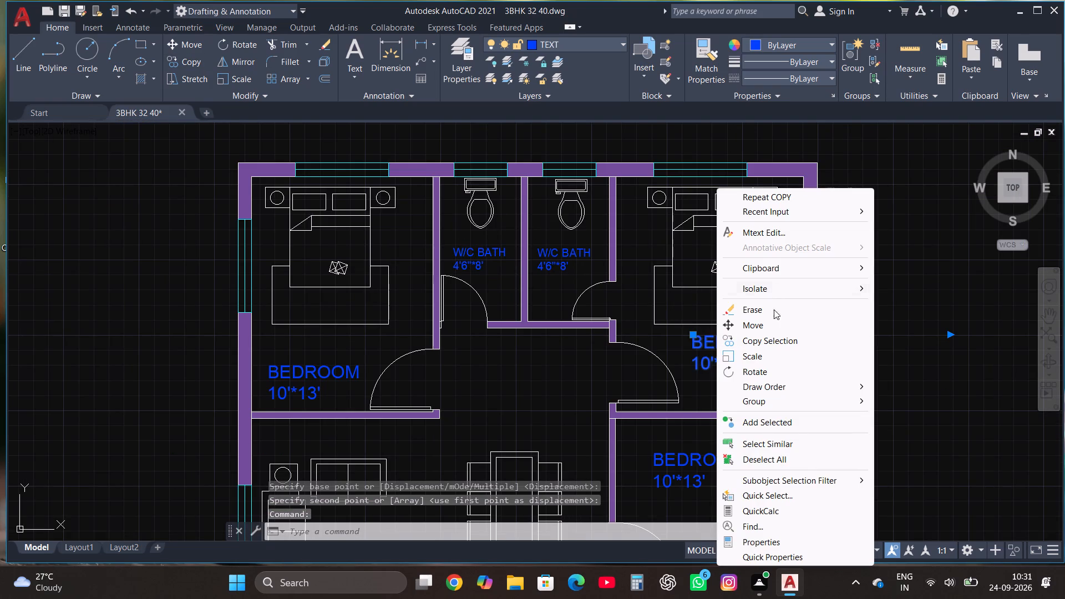
click(775, 238)
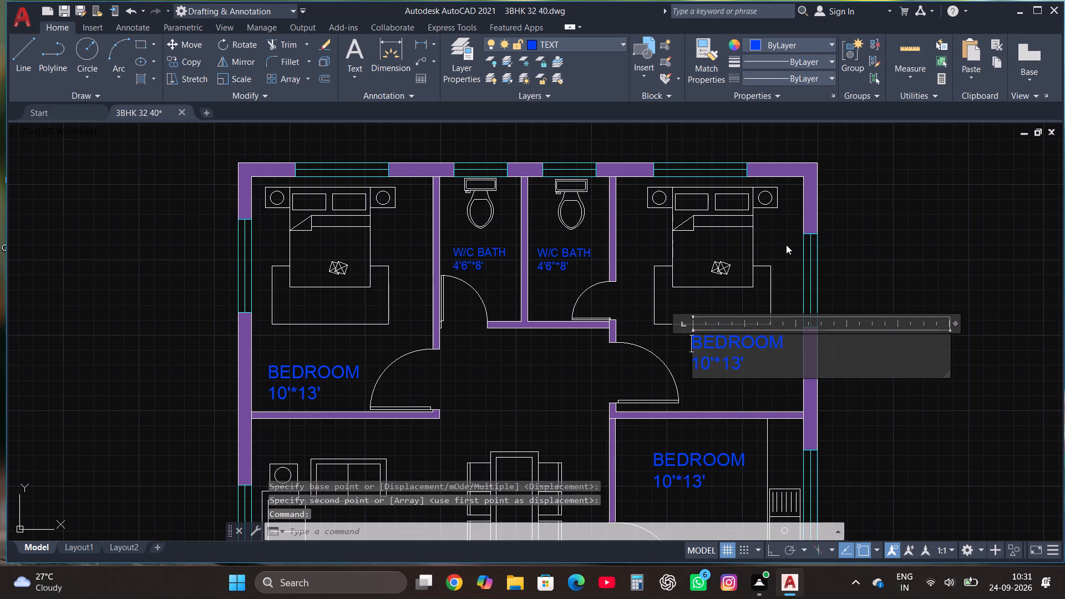
click(713, 363)
text(5")
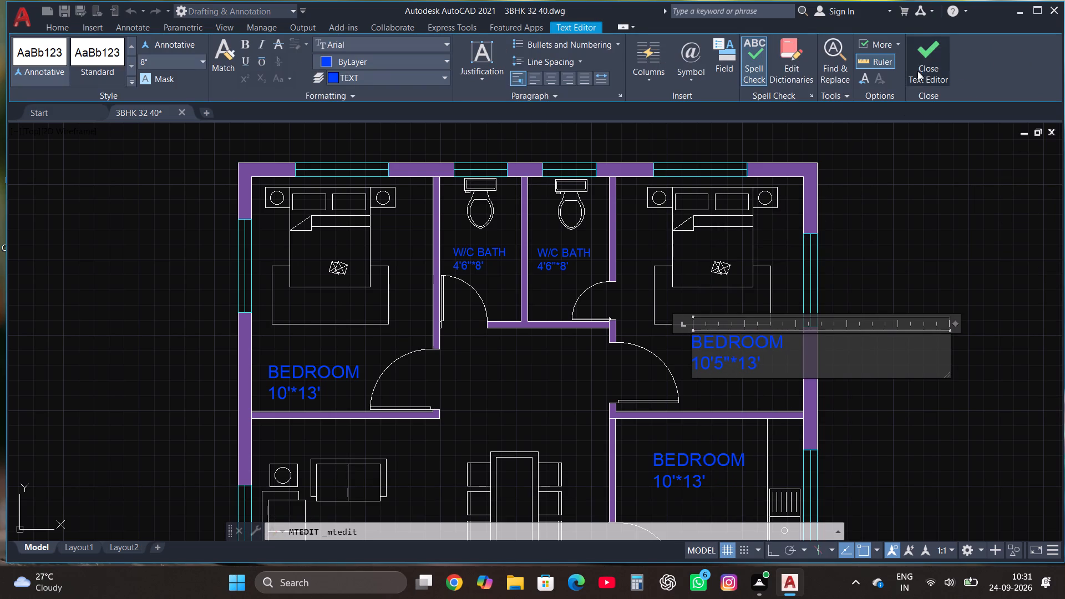
click(921, 53)
Replace the kitchen's BEDROOM label text with KITCHEN and 10'5"*9'8" on a second line.
scroll(656, 183, down, 1)
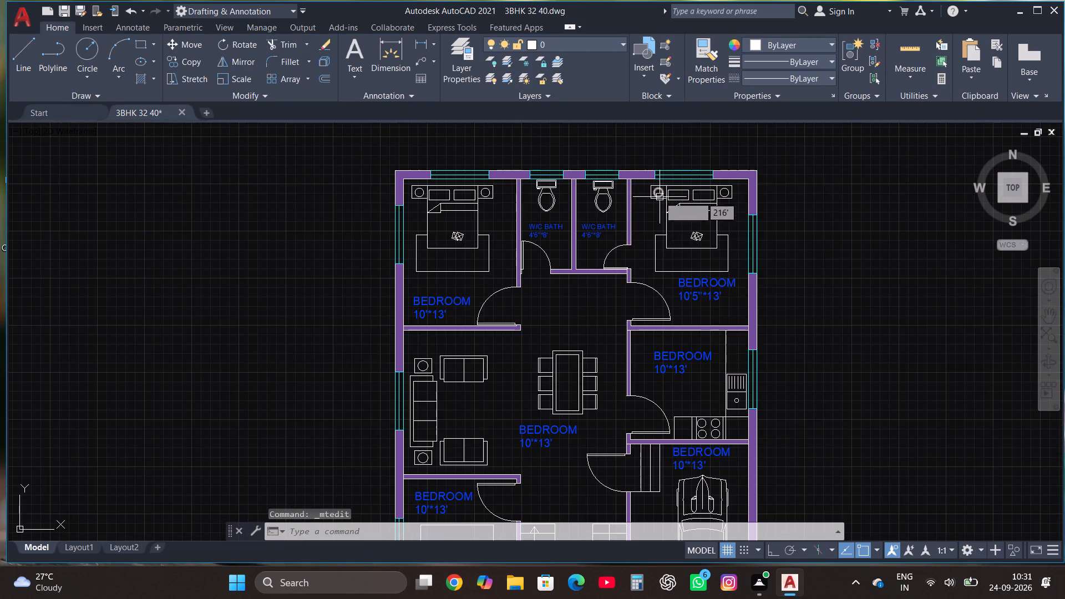
scroll(688, 398, up, 1)
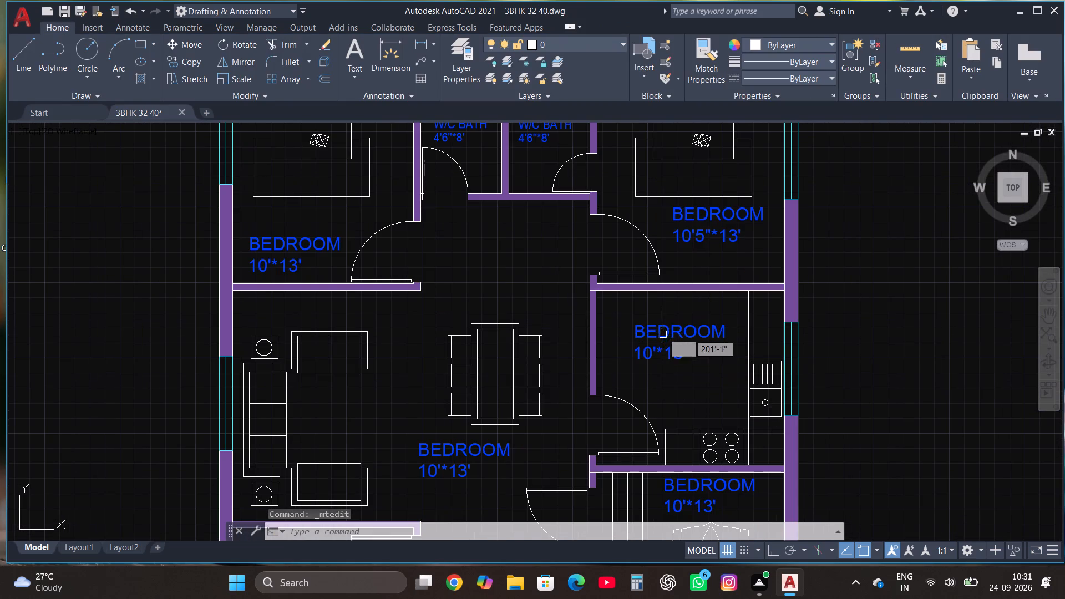
click(659, 327)
right_click(658, 327)
click(725, 223)
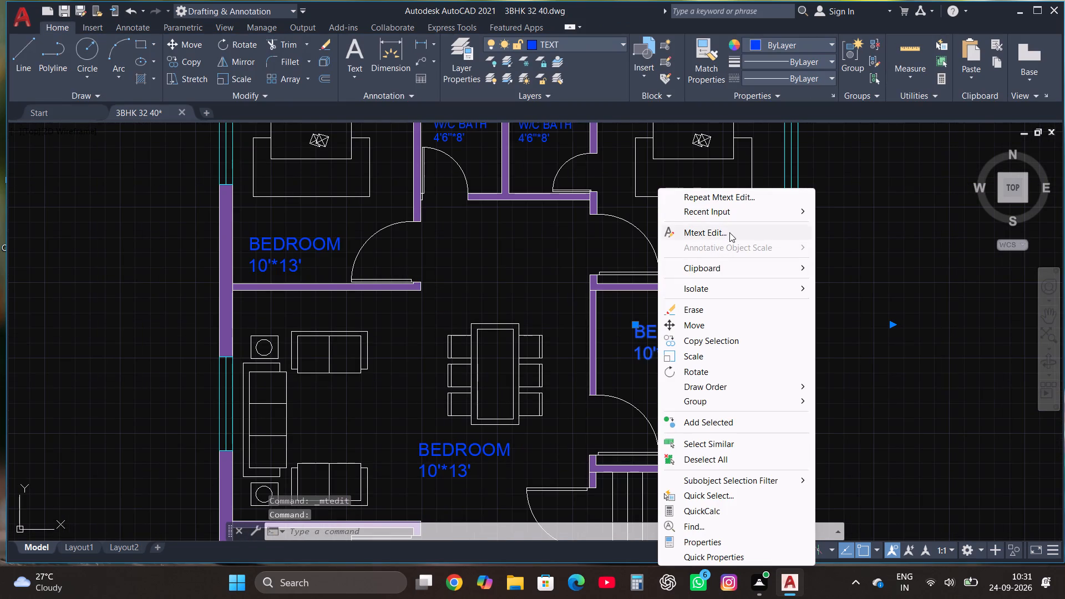
click(729, 232)
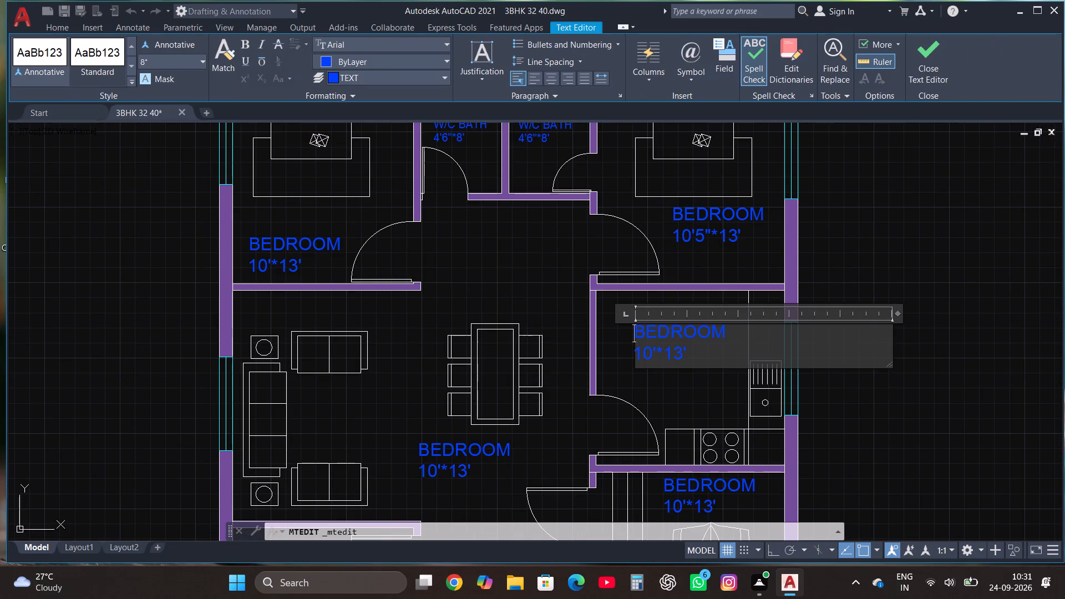
click(703, 353)
key(BackSpace)
key(BackSpace)
key(BackSpace)
key(BackSpace)
key(BackSpace)
key(BackSpace)
key(BackSpace)
key(BackSpace)
key(BackSpace)
key(BackSpace)
key(BackSpace)
key(BackSpace)
key(BackSpace)
key(BackSpace)
key(BackSpace)
key(BackSpace)
key(BackSpace)
key(BackSpace)
key(BackSpace)
key(BackSpace)
text(KITCHEN)
key(Return)
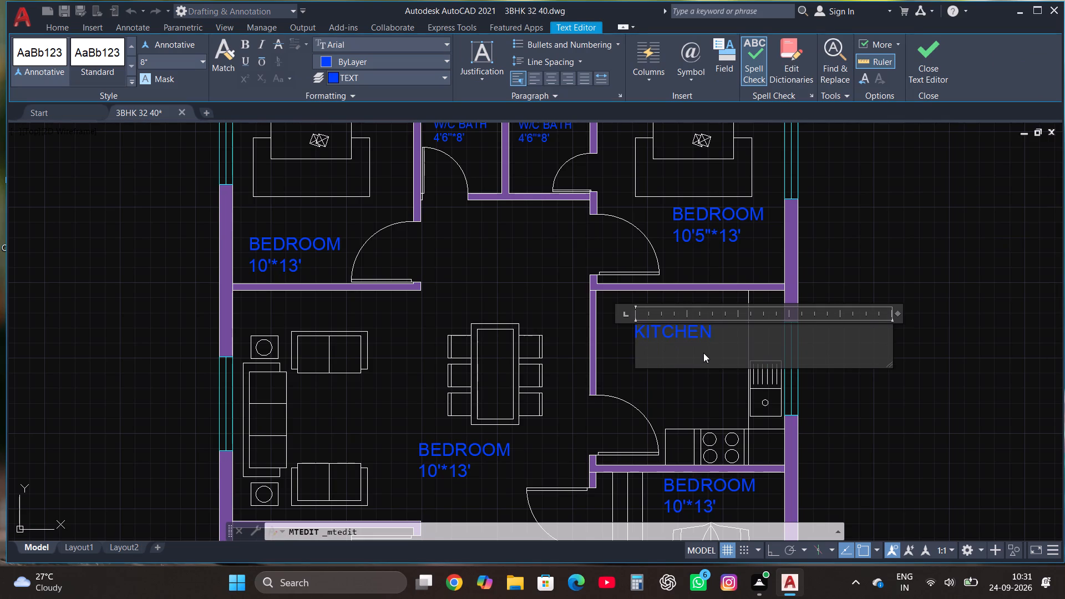
text(10'8)
key(BackSpace)
text(5"*)
text(9'8")
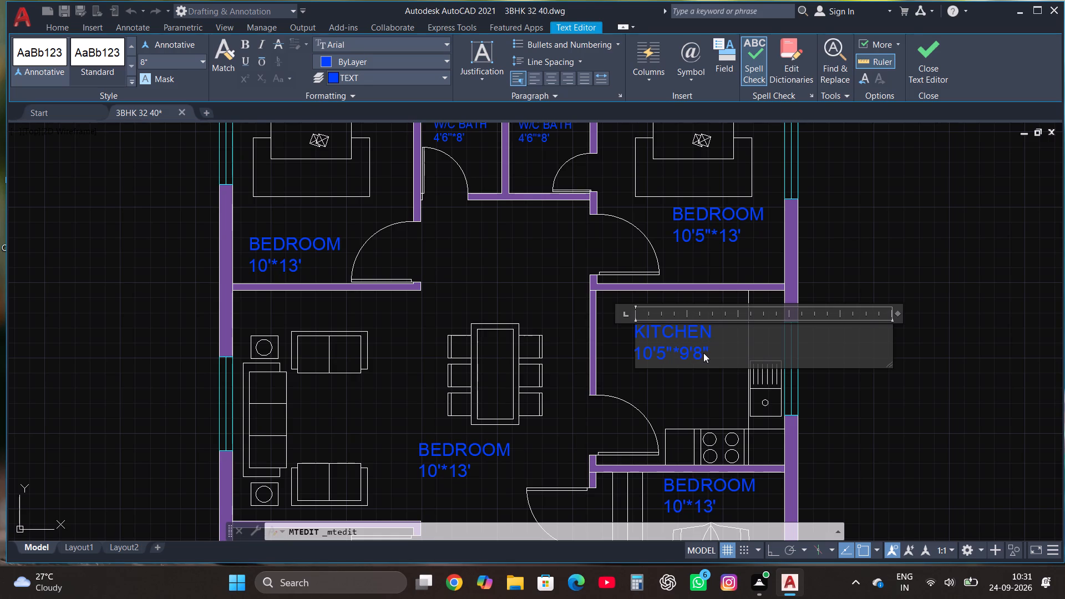
click(910, 48)
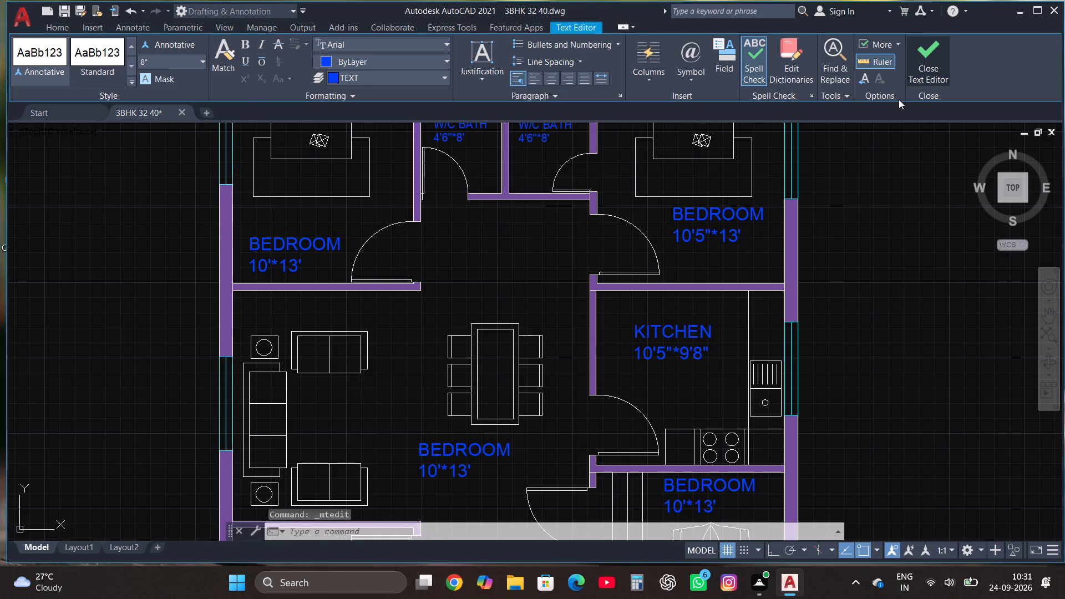
Replace the label text below the dining table with LIVING HALL and 20'*12'10" on a second line.
scroll(666, 205, down, 1)
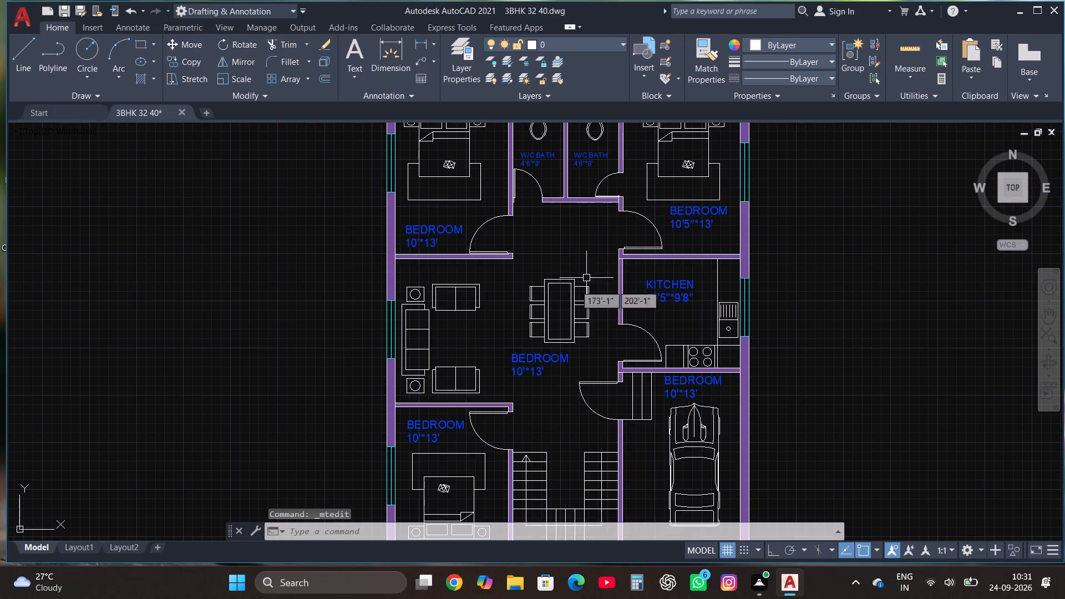
scroll(518, 391, up, 2)
click(526, 315)
right_click(525, 315)
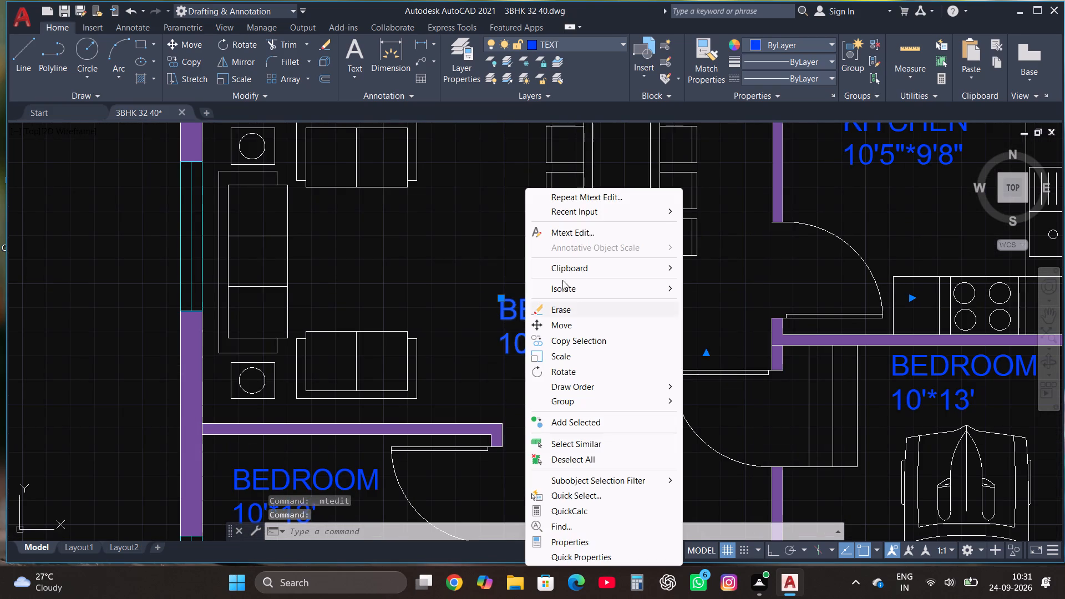
click(595, 227)
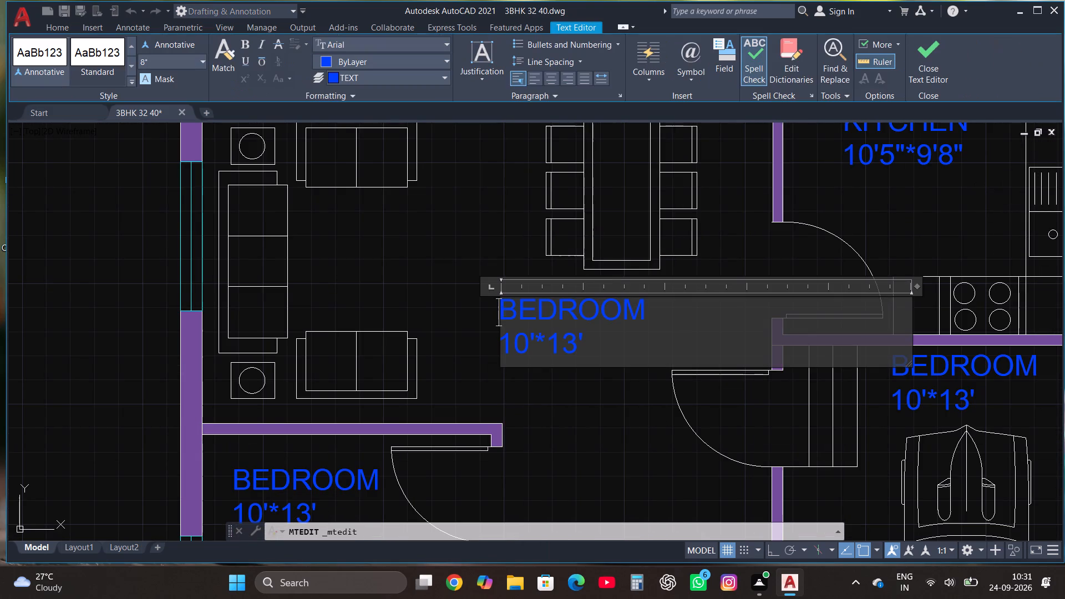
click(604, 345)
key(BackSpace)
key(BackSpace)
key(BackSpace)
key(BackSpace)
key(BackSpace)
key(BackSpace)
key(BackSpace)
key(BackSpace)
key(BackSpace)
key(BackSpace)
key(BackSpace)
key(BackSpace)
key(BackSpace)
key(BackSpace)
key(BackSpace)
key(BackSpace)
key(BackSpace)
key(BackSpace)
key(BackSpace)
key(BackSpace)
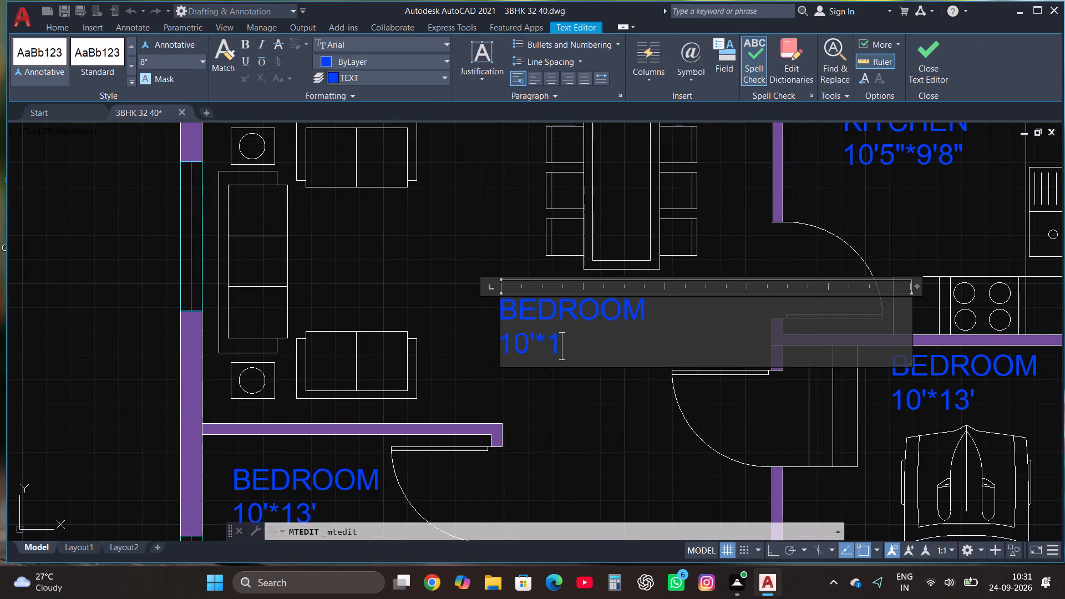
text(LIVING)
key(space)
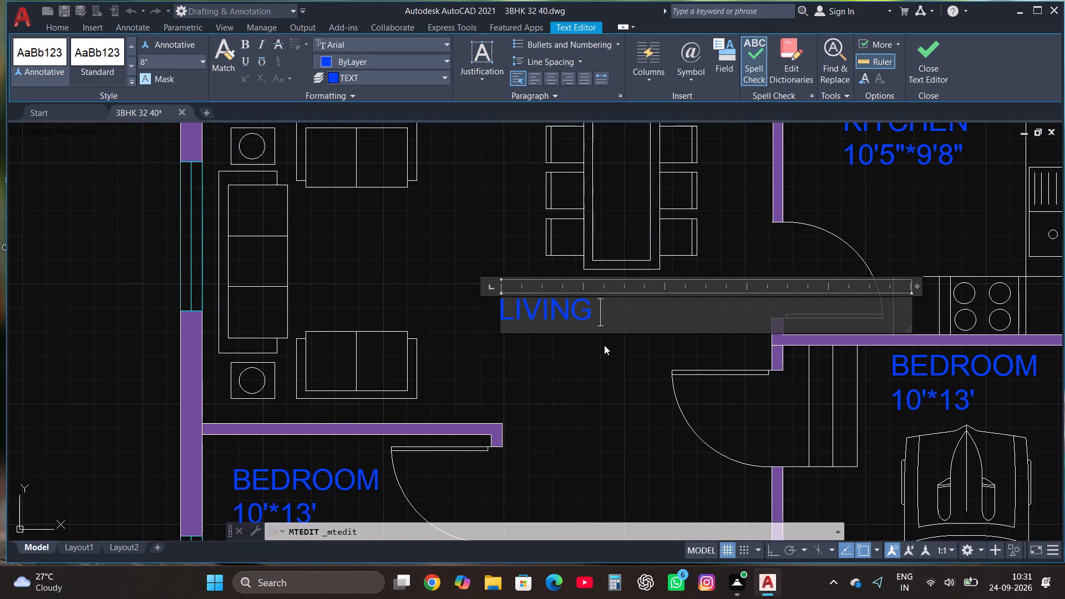
text(HALL)
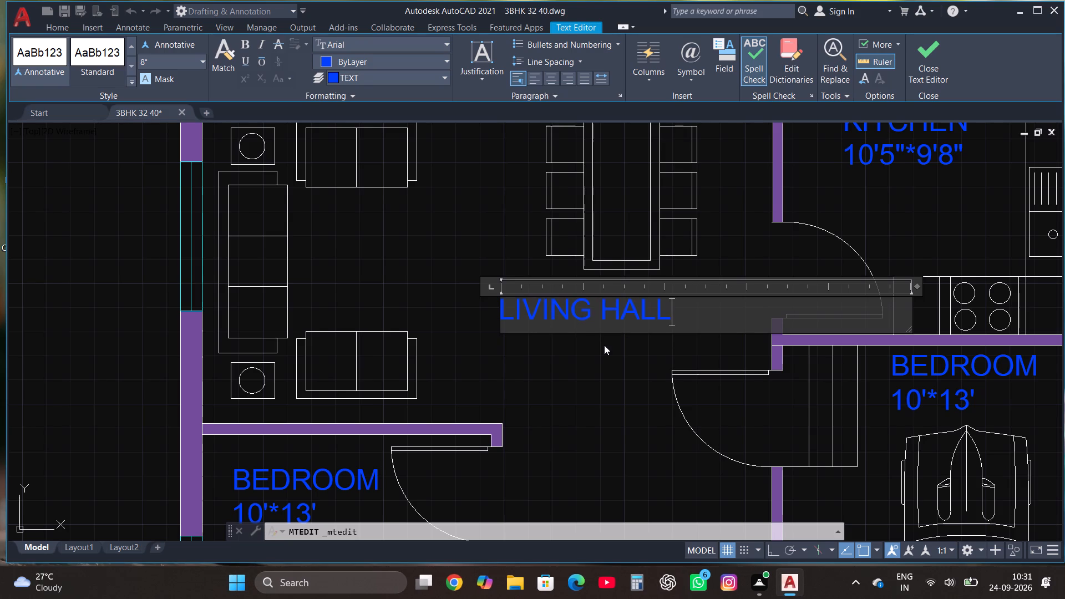
key(Return)
text(20')
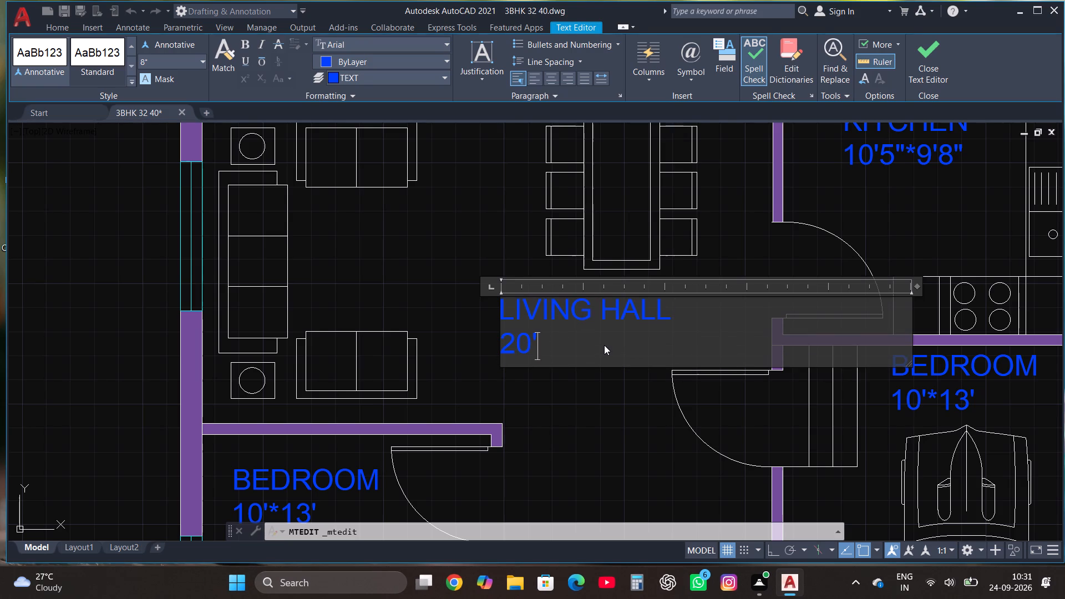
key(asterisk)
text(12'10")
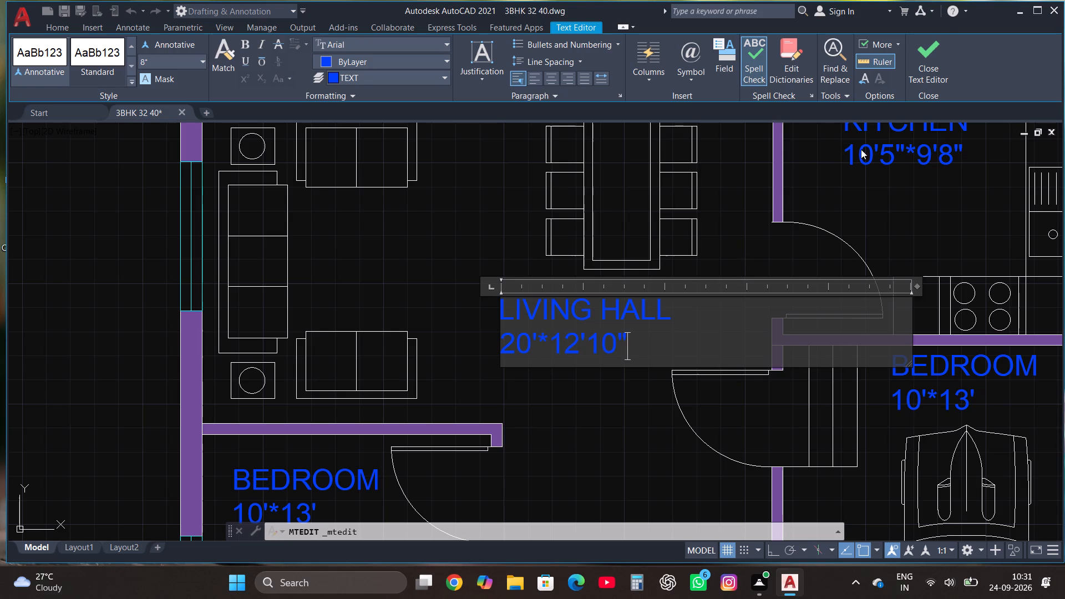
click(919, 50)
Change the size line of the southwest bedroom's label to 10'*12'.
scroll(685, 189, down, 1)
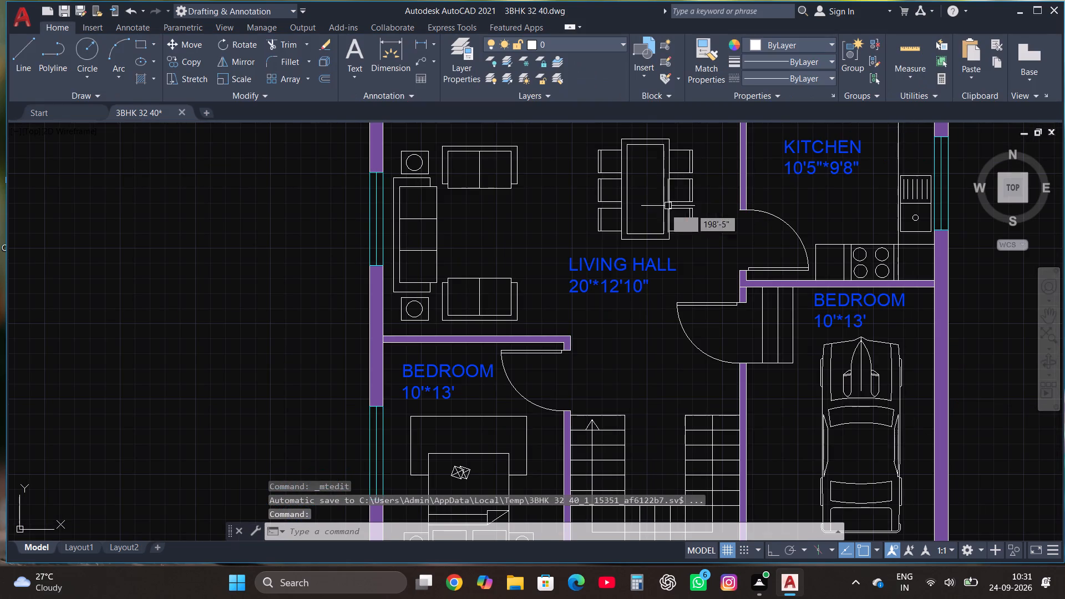
scroll(483, 412, up, 1)
click(407, 340)
right_click(407, 340)
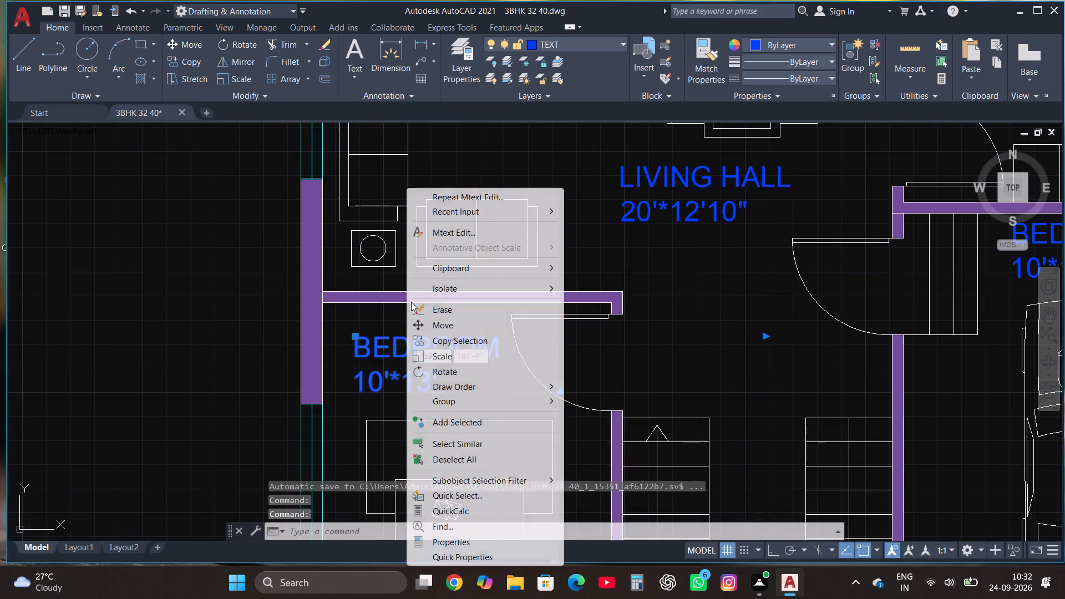
click(459, 232)
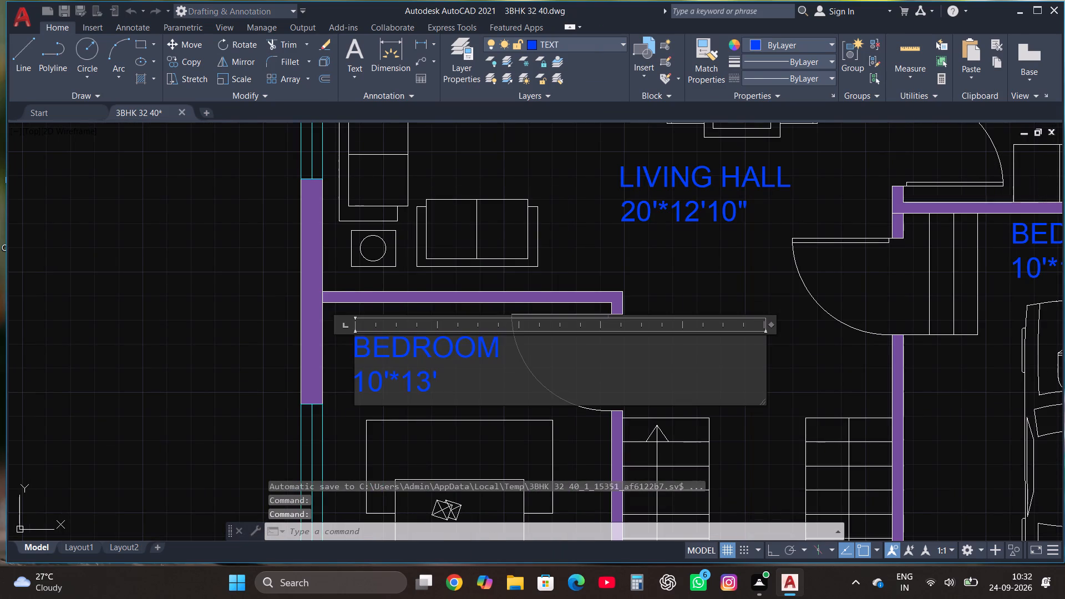
click(456, 390)
key(BackSpace)
key(BackSpace)
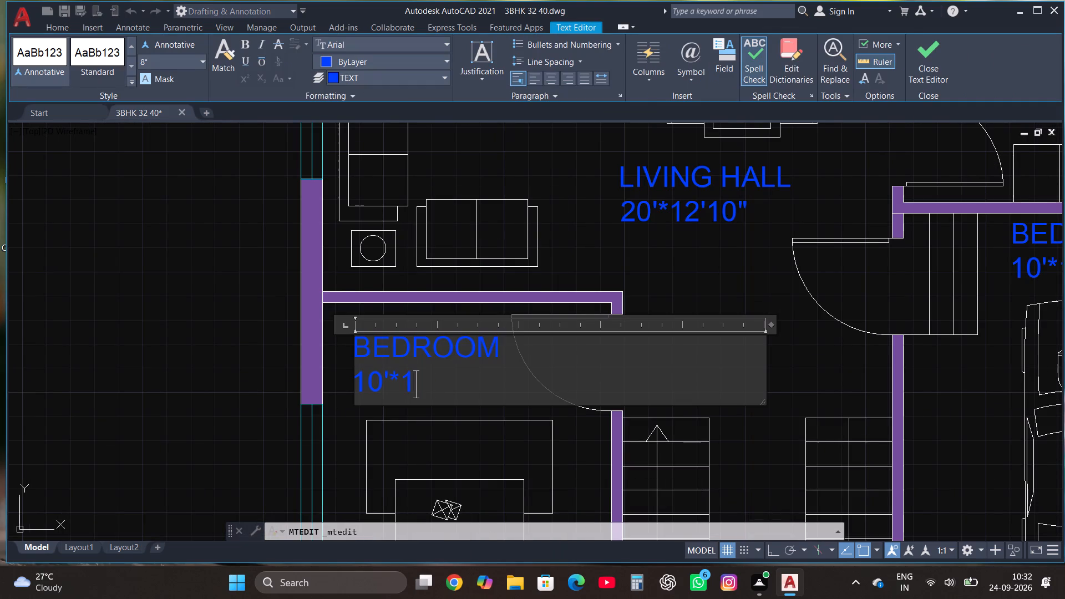
key(1)
key(BackSpace)
text(2')
click(933, 50)
Replace the BEDROOM label text above the car with PARKING and 10'5"*15'2" on a second line.
scroll(312, 265, down, 1)
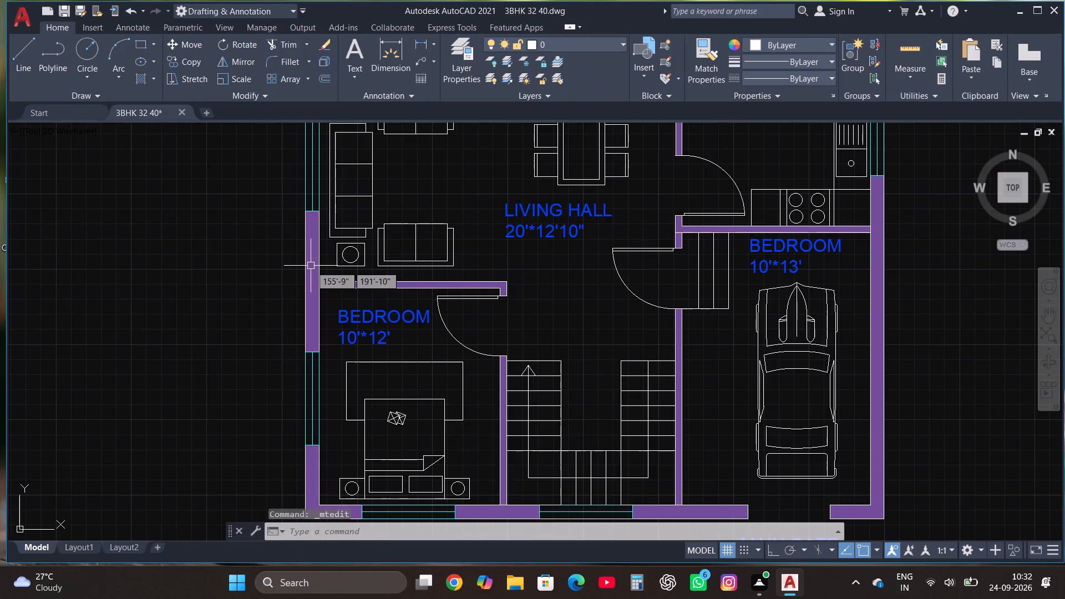
scroll(375, 251, down, 1)
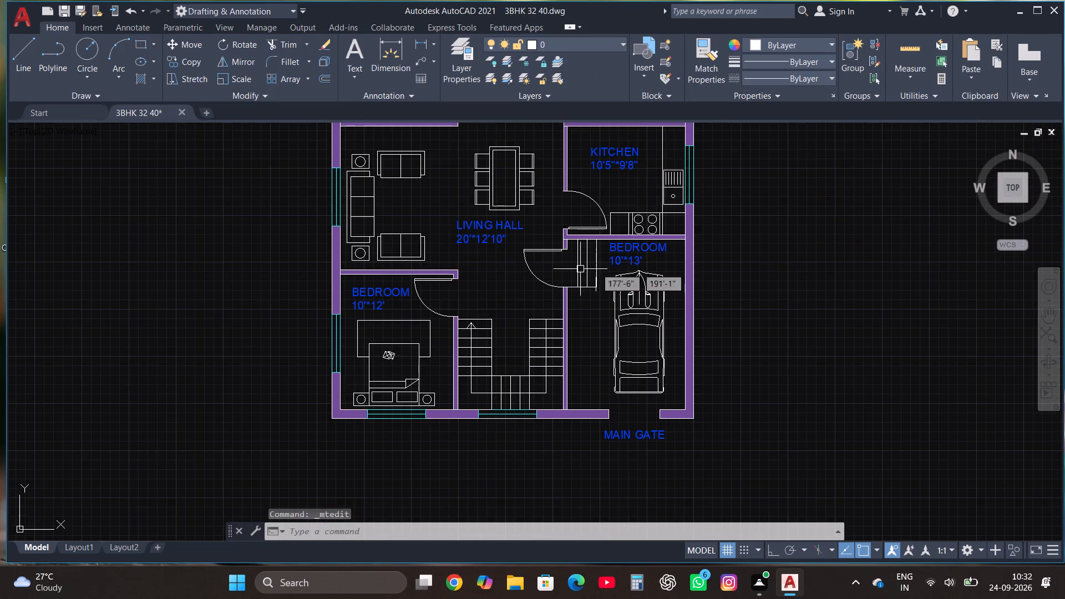
scroll(648, 258, up, 1)
click(628, 242)
right_click(627, 242)
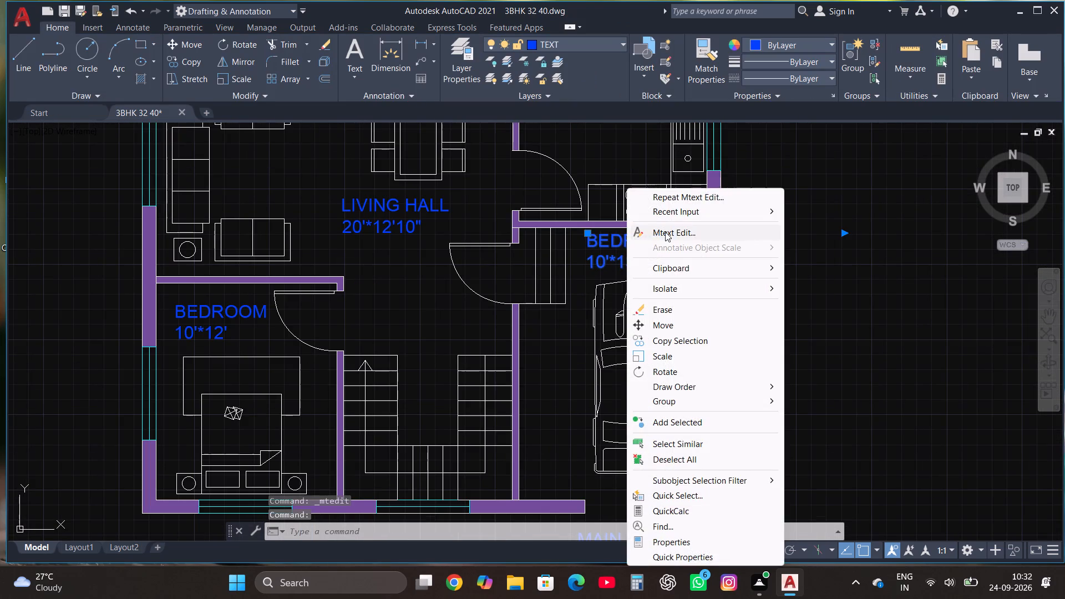
click(665, 232)
click(652, 267)
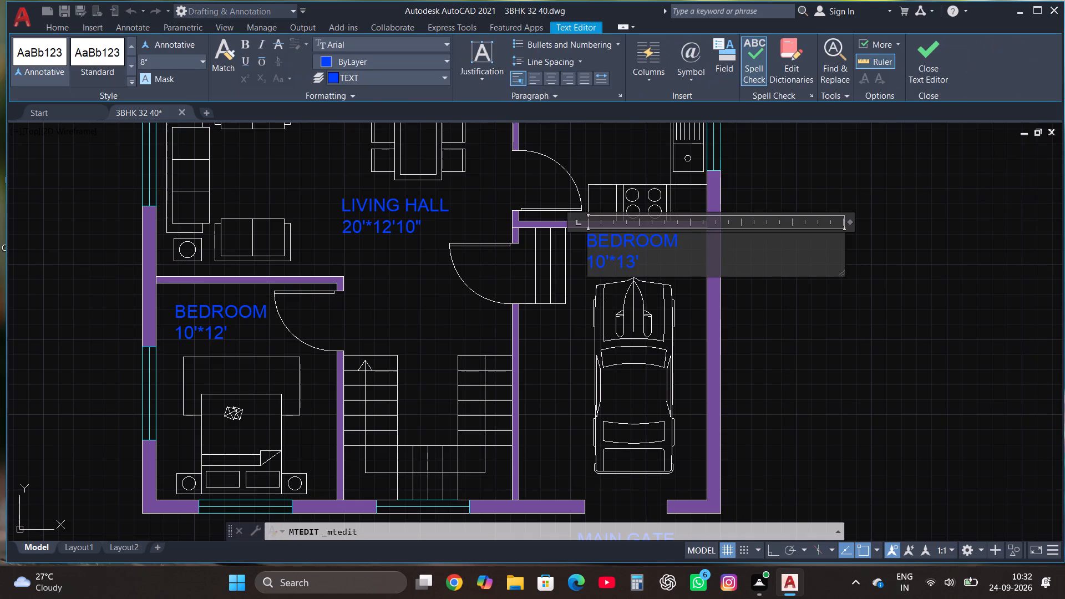
key(BackSpace)
key(BackSpace)
key(BackSpace)
key(BackSpace)
key(BackSpace)
key(BackSpace)
key(BackSpace)
key(BackSpace)
key(BackSpace)
key(BackSpace)
key(BackSpace)
key(BackSpace)
key(BackSpace)
key(BackSpace)
key(BackSpace)
key(BackSpace)
key(BackSpace)
key(BackSpace)
key(BackSpace)
key(BackSpace)
text(PARKING)
key(Return)
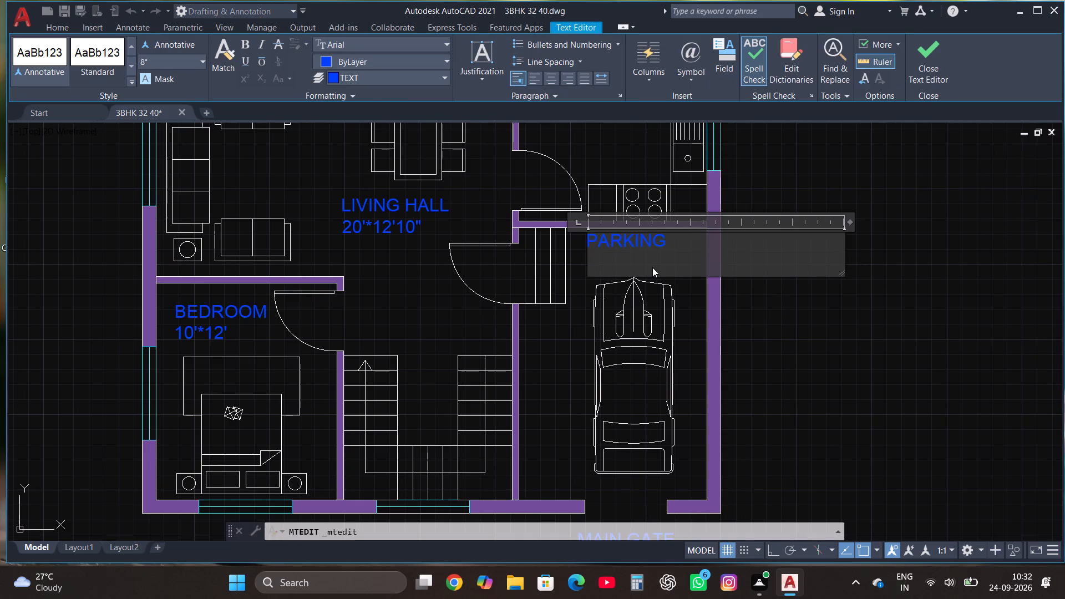
text(10'5"*)
text(15')
text(2")
click(923, 47)
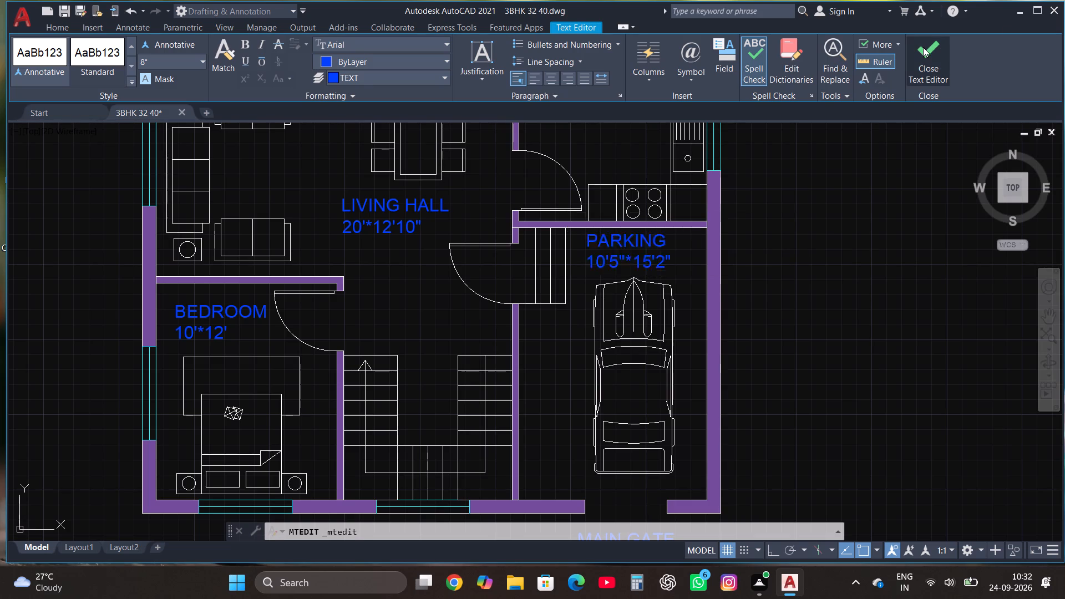
Copy the MAIN GATE label into the empty area outside the parking's east wall.
scroll(561, 230, down, 1)
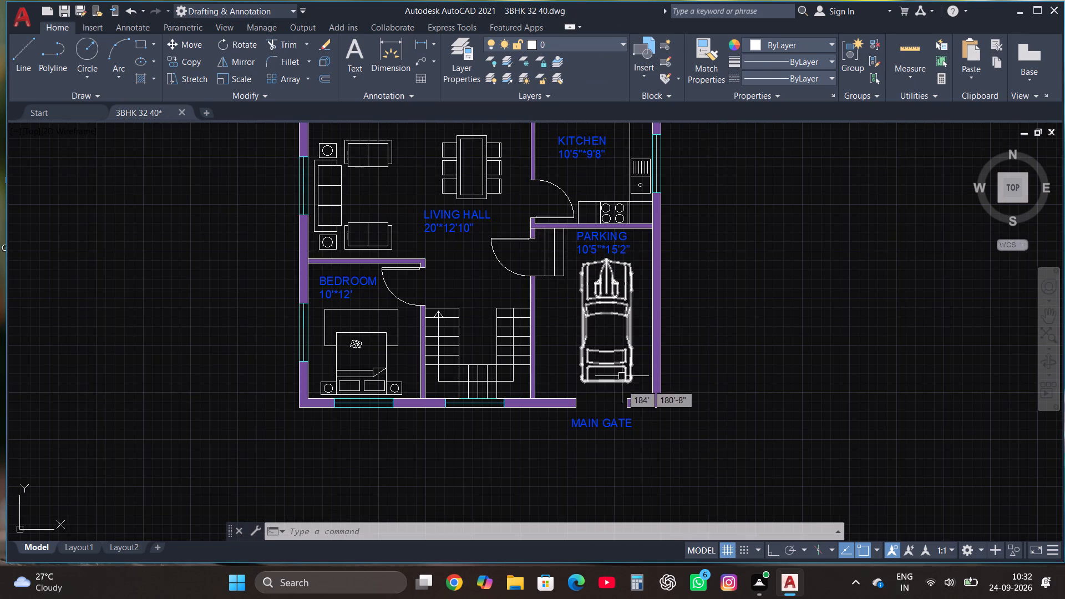
click(595, 416)
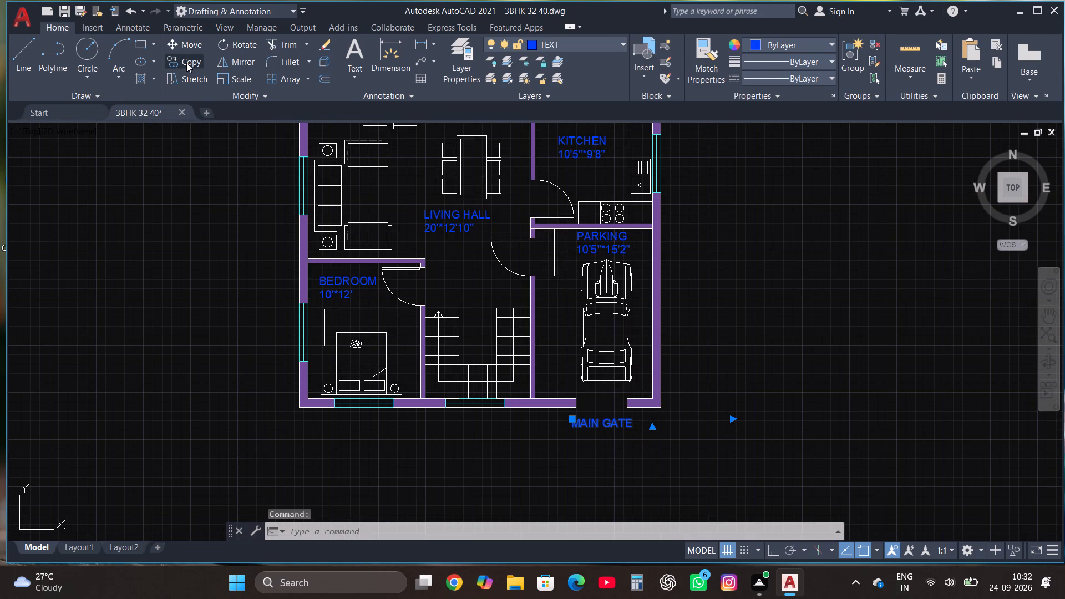
click(186, 63)
click(599, 430)
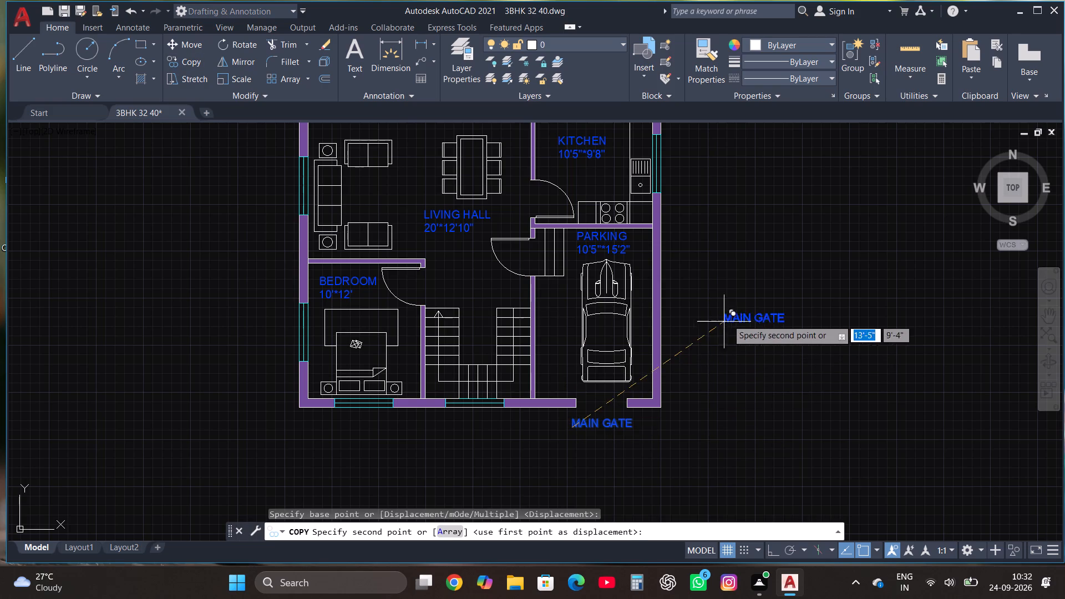
click(731, 317)
Replace the text of the copied MAIN GATE label outside the east wall with D.
scroll(820, 308, up, 2)
click(709, 322)
right_click(708, 322)
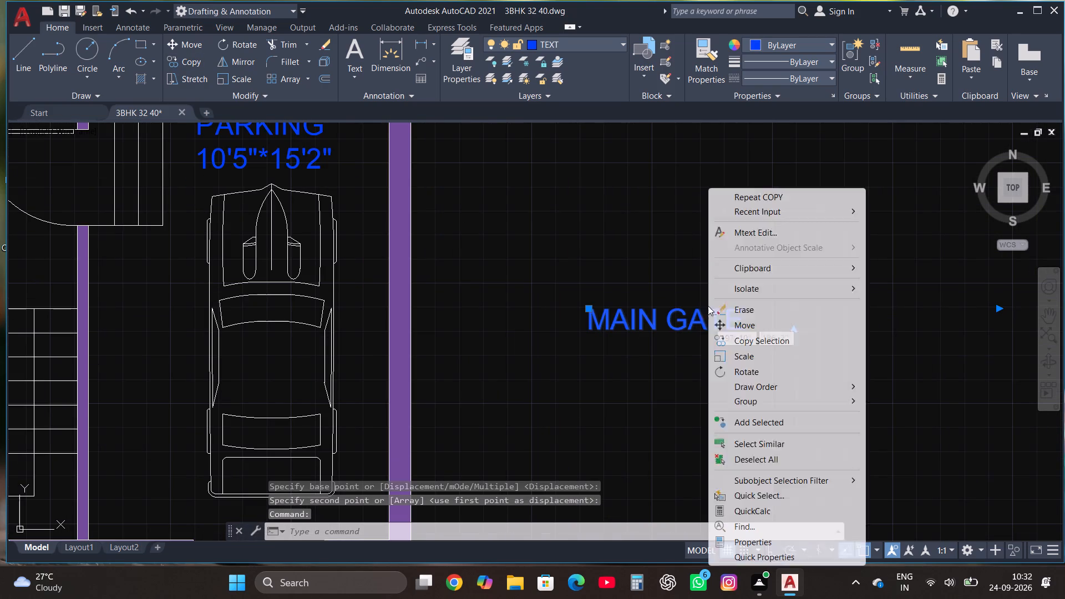
click(761, 235)
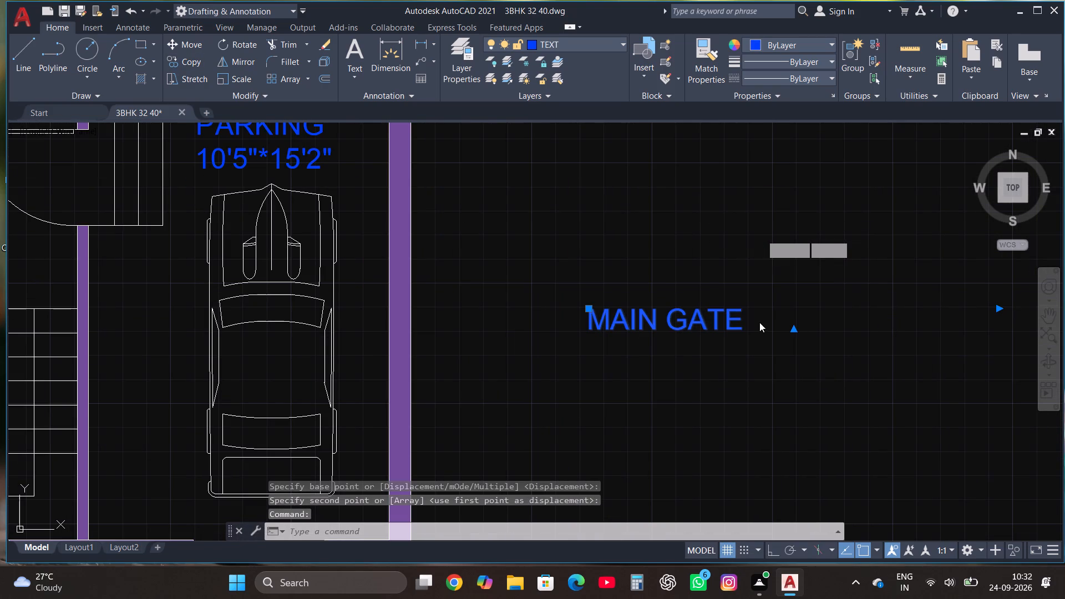
click(759, 323)
key(BackSpace)
key(BackSpace)
key(BackSpace)
key(BackSpace)
key(BackSpace)
key(BackSpace)
key(BackSpace)
key(BackSpace)
key(BackSpace)
key(BackSpace)
key(BackSpace)
key(BackSpace)
key(BackSpace)
key(BackSpace)
key(BackSpace)
key(BackSpace)
key(BackSpace)
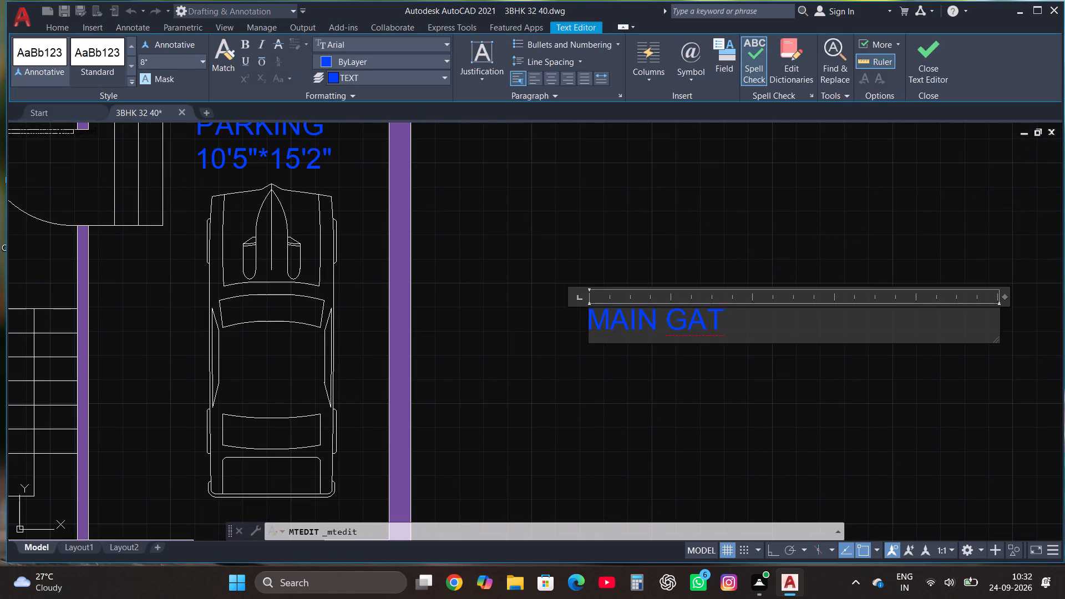
key(d)
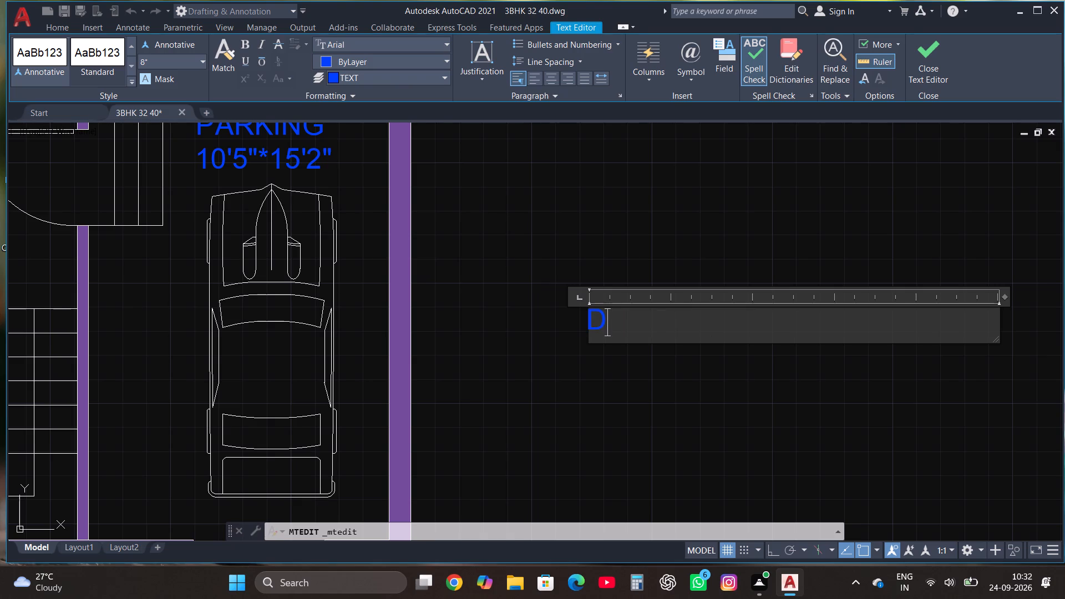
click(929, 53)
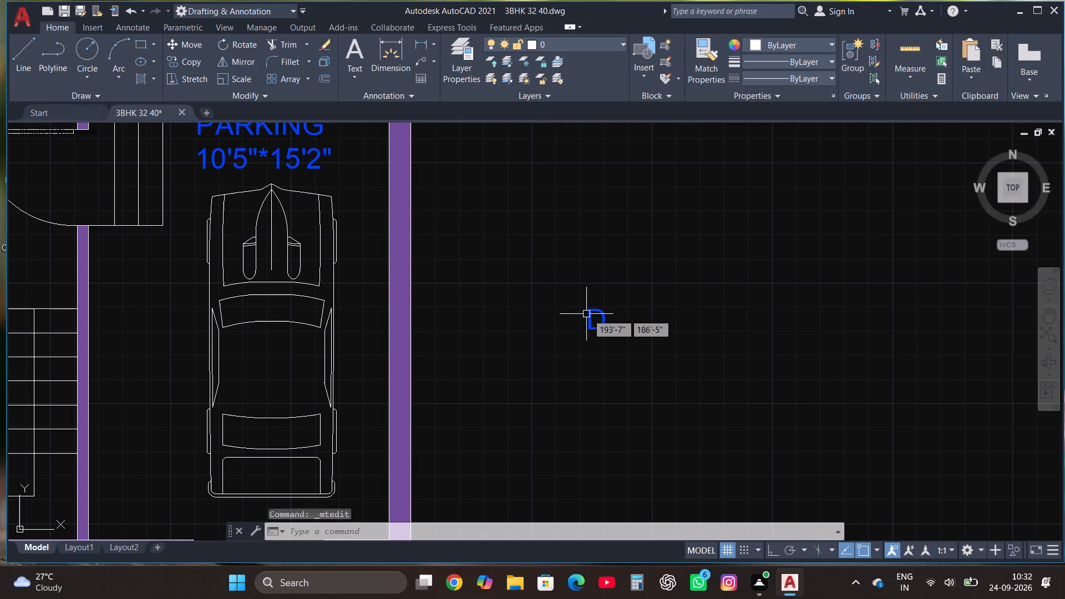
Copy the D label to a spot just southwest of it and change the copy's text to W.
click(595, 313)
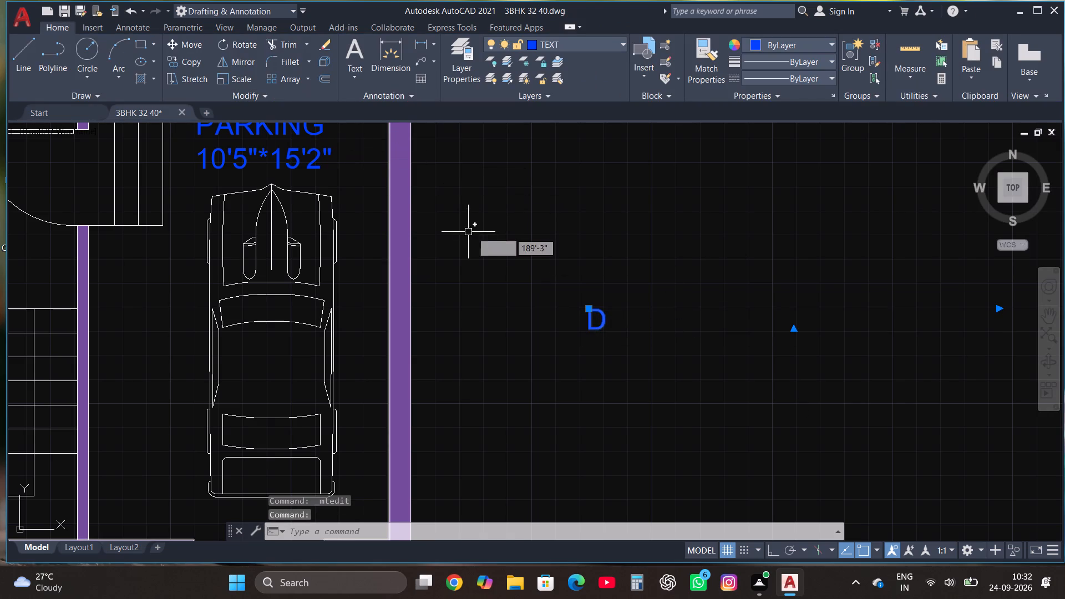
click(187, 58)
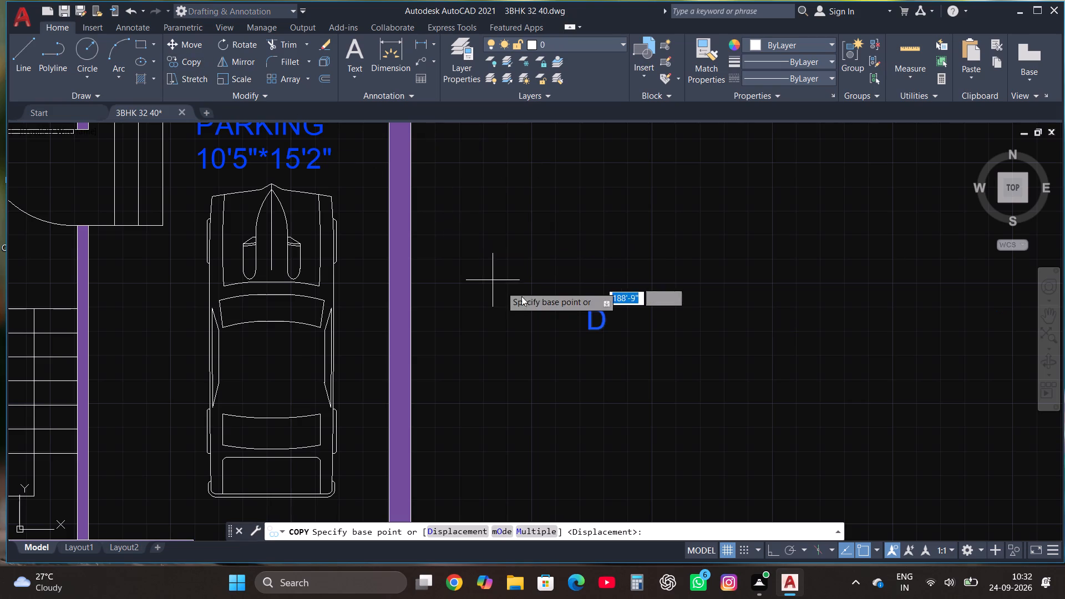
click(579, 318)
click(535, 384)
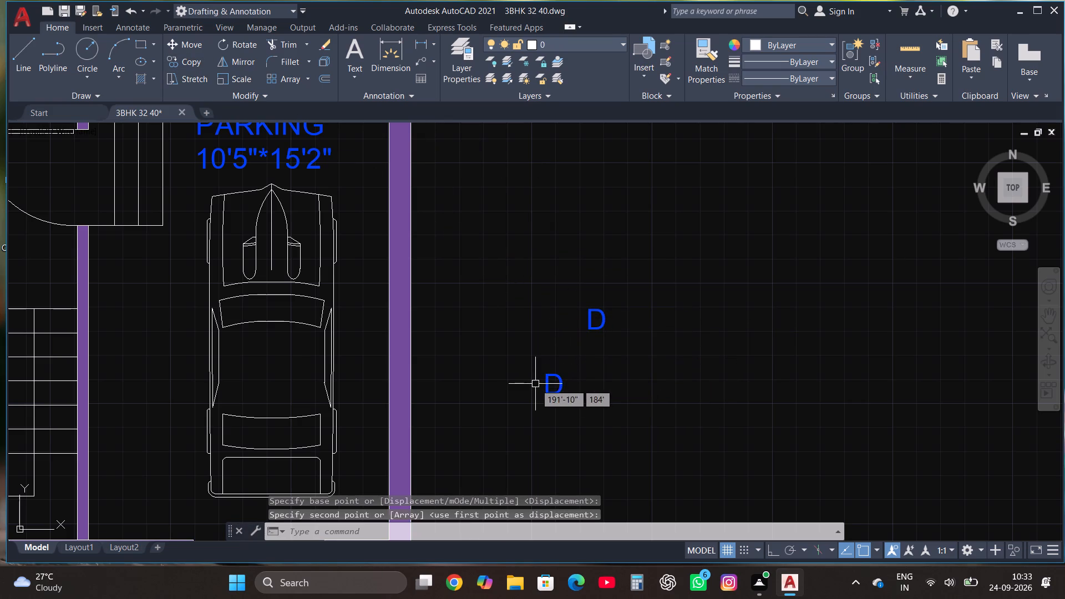
click(542, 388)
click(562, 387)
click(557, 378)
right_click(556, 378)
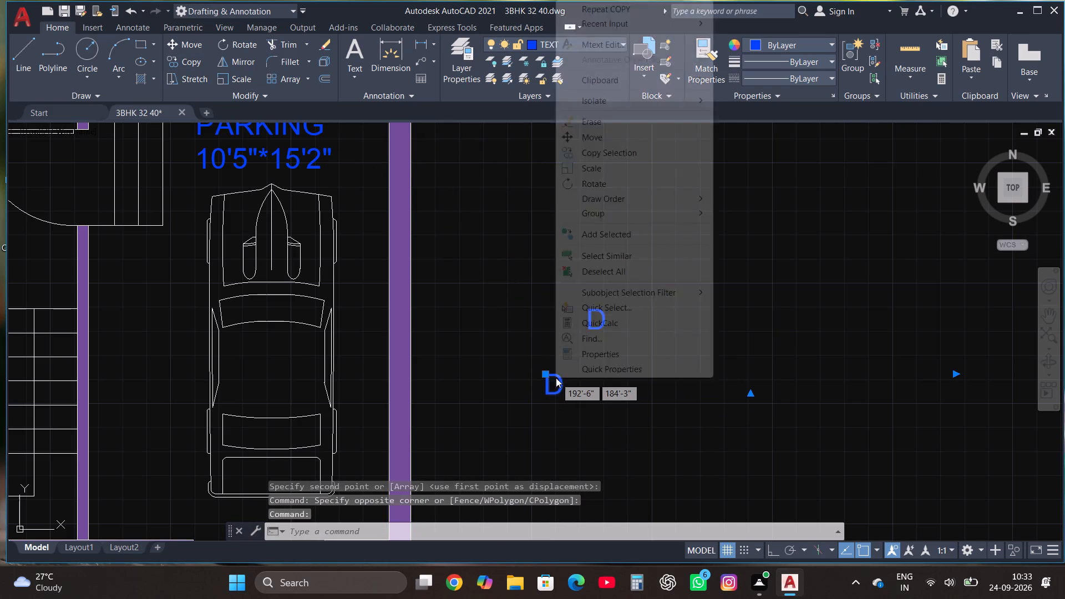
click(638, 45)
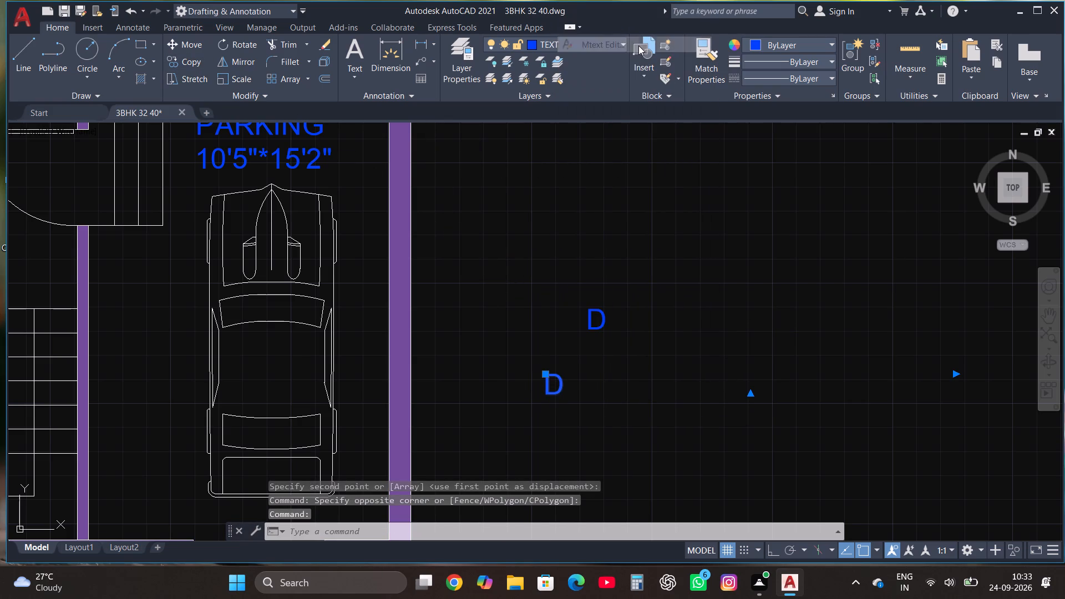
click(600, 382)
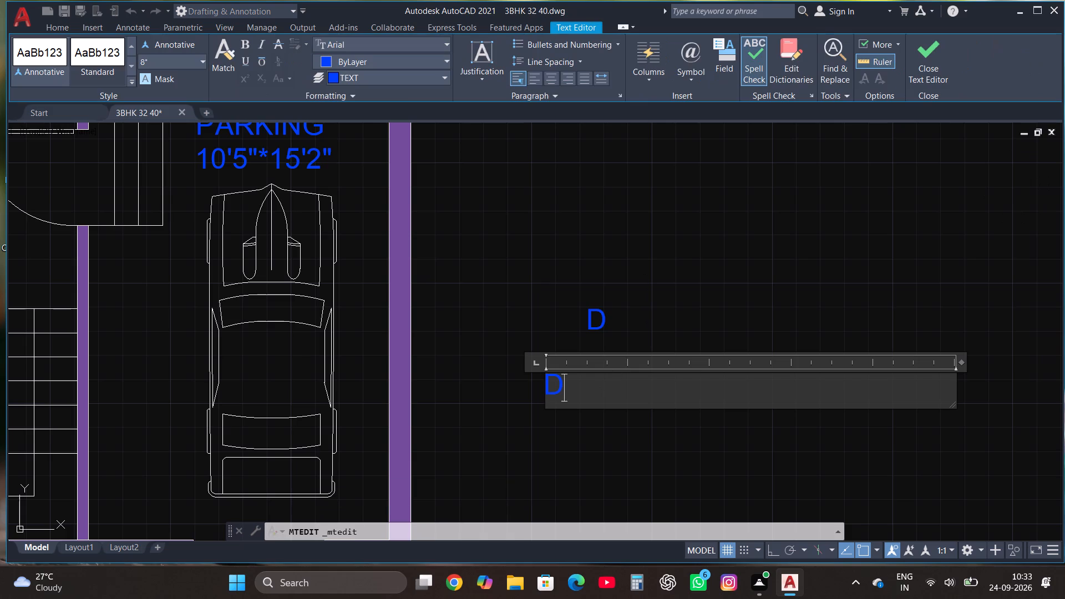
key(BackSpace)
key(w)
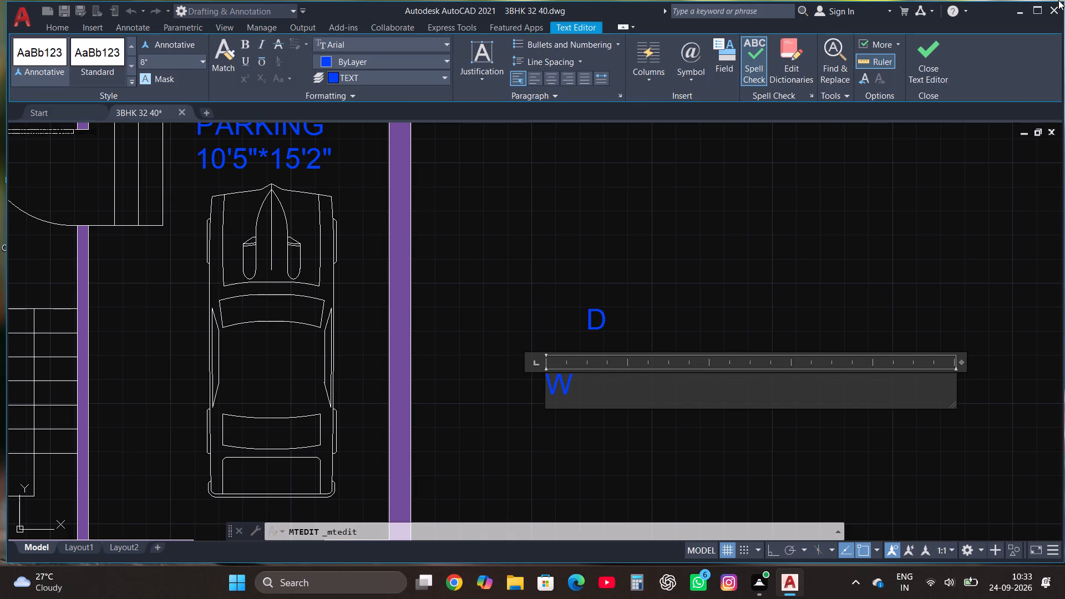
click(937, 52)
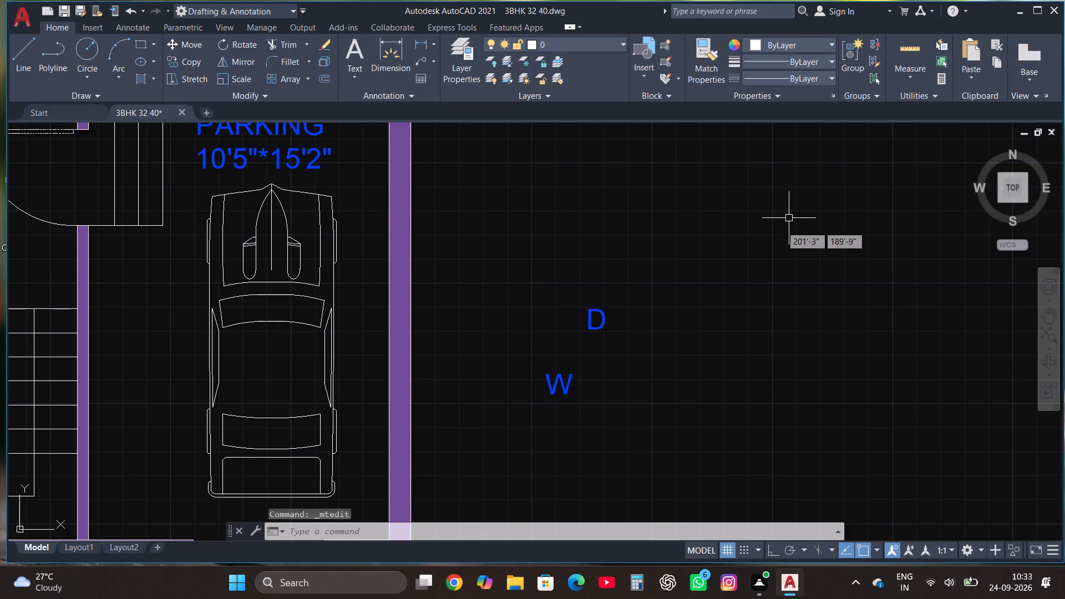
Copy the W label horizontally to the east and change the copy's text to UP.
click(572, 383)
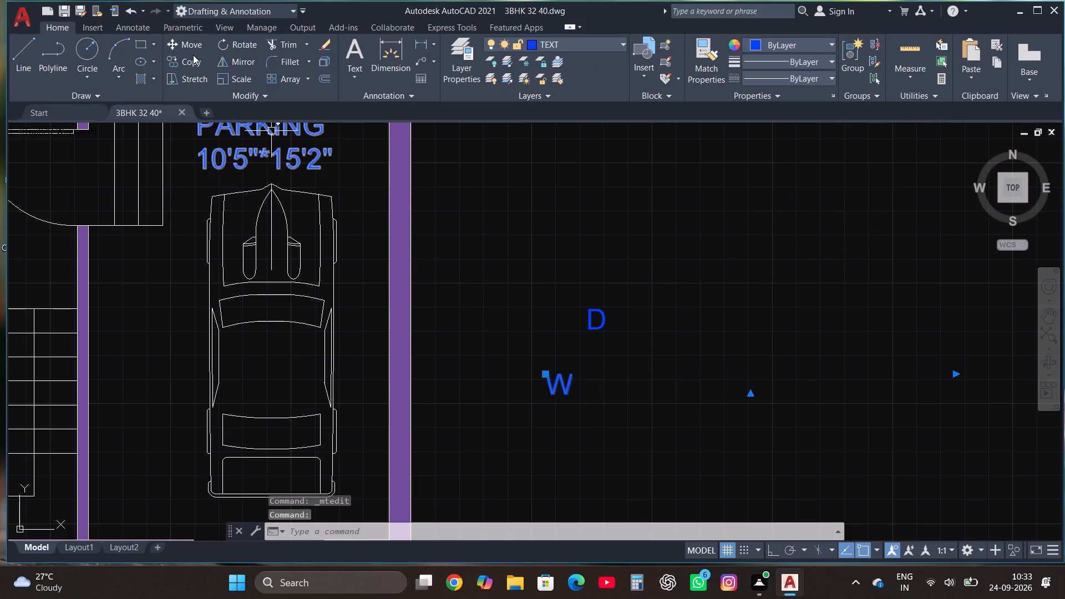
click(191, 62)
click(555, 387)
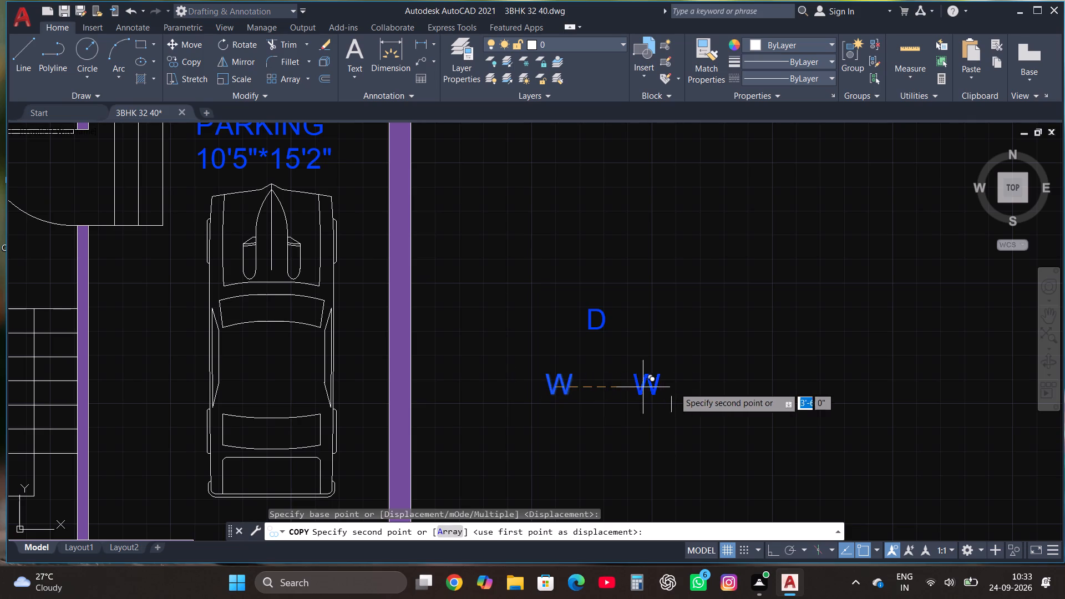
click(681, 387)
click(691, 383)
right_click(691, 383)
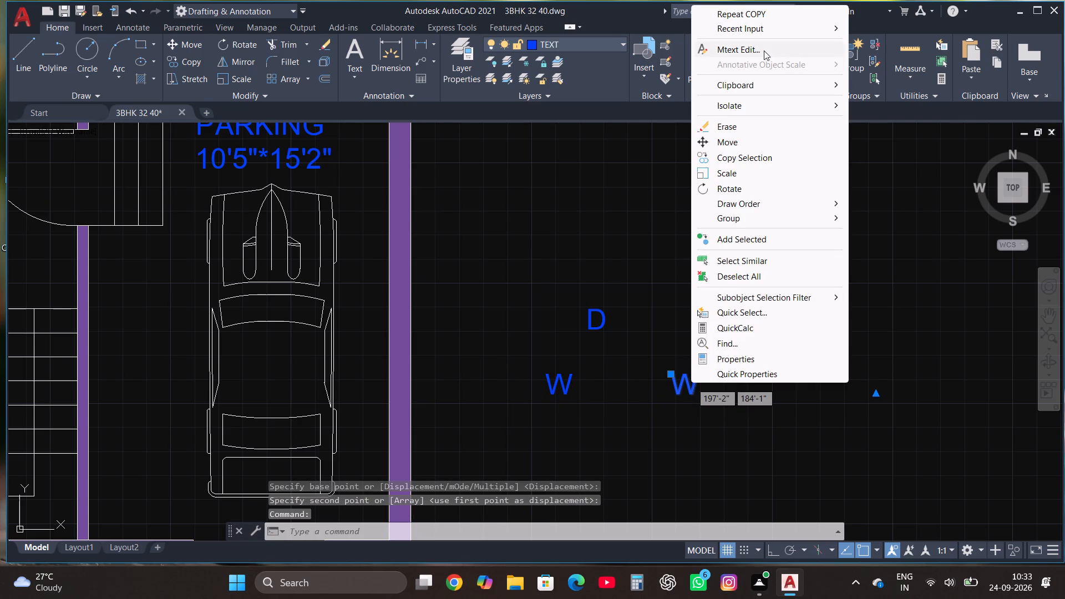
click(764, 50)
click(722, 386)
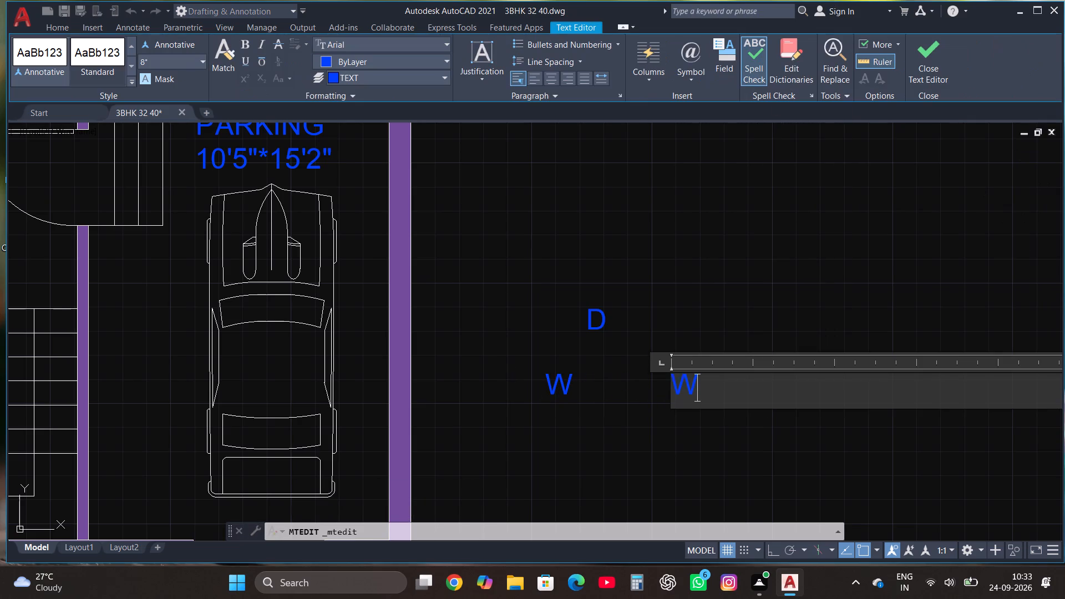
key(BackSpace)
text(UP)
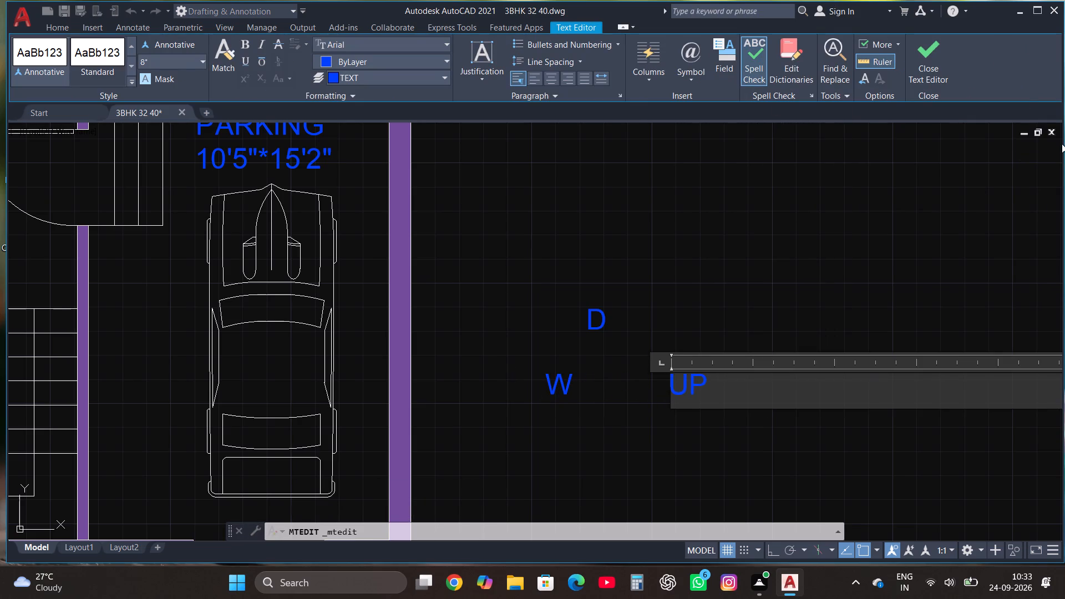
click(915, 48)
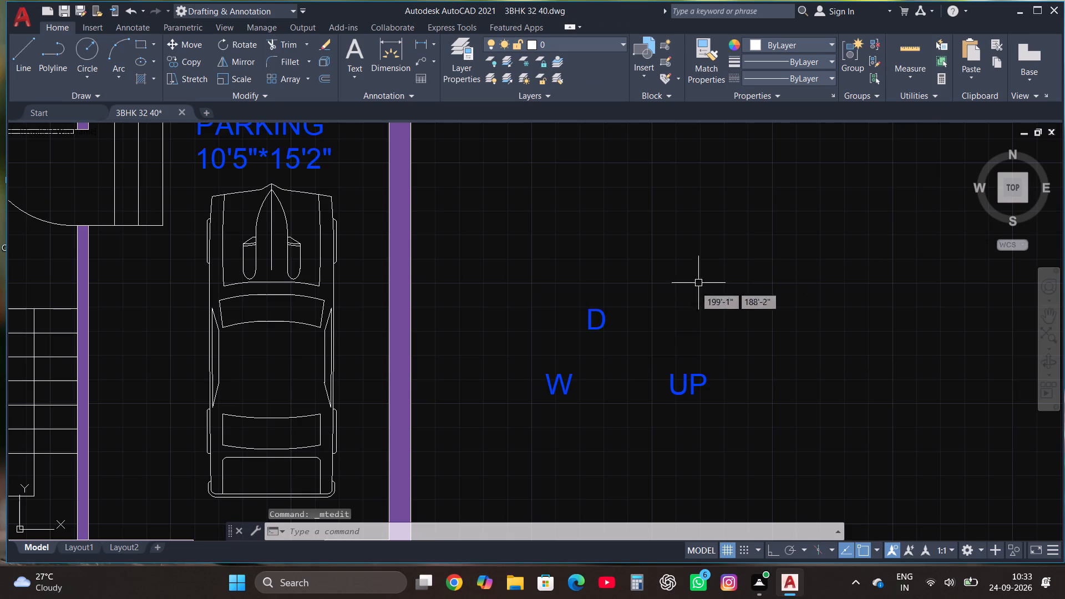
Copy the D label in Multiple mode to the doors of the 10'*12' bedroom, the parking entrance and the kitchen.
click(590, 319)
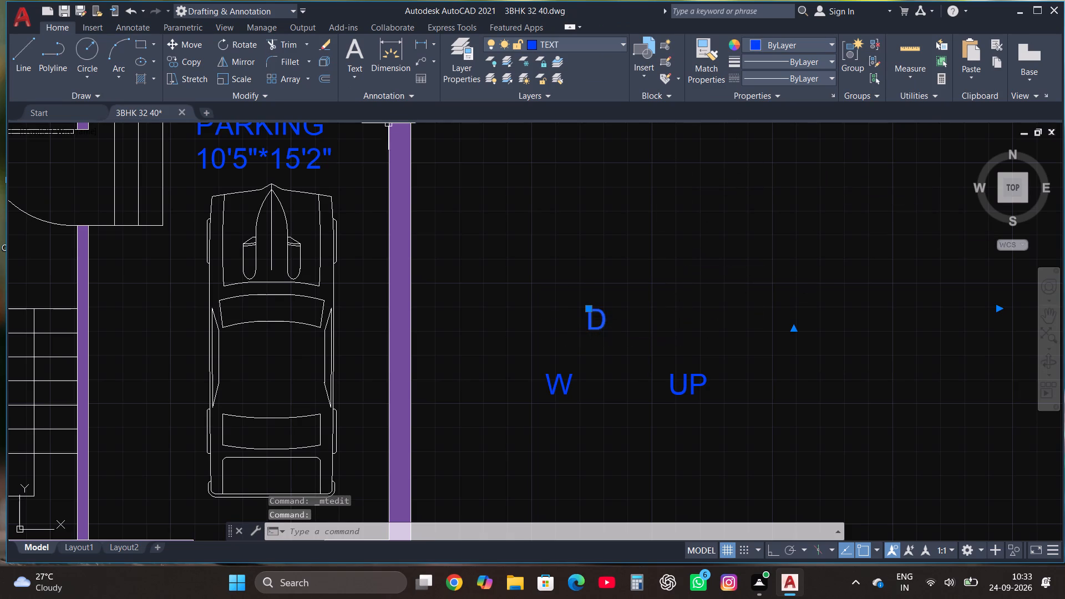
click(192, 61)
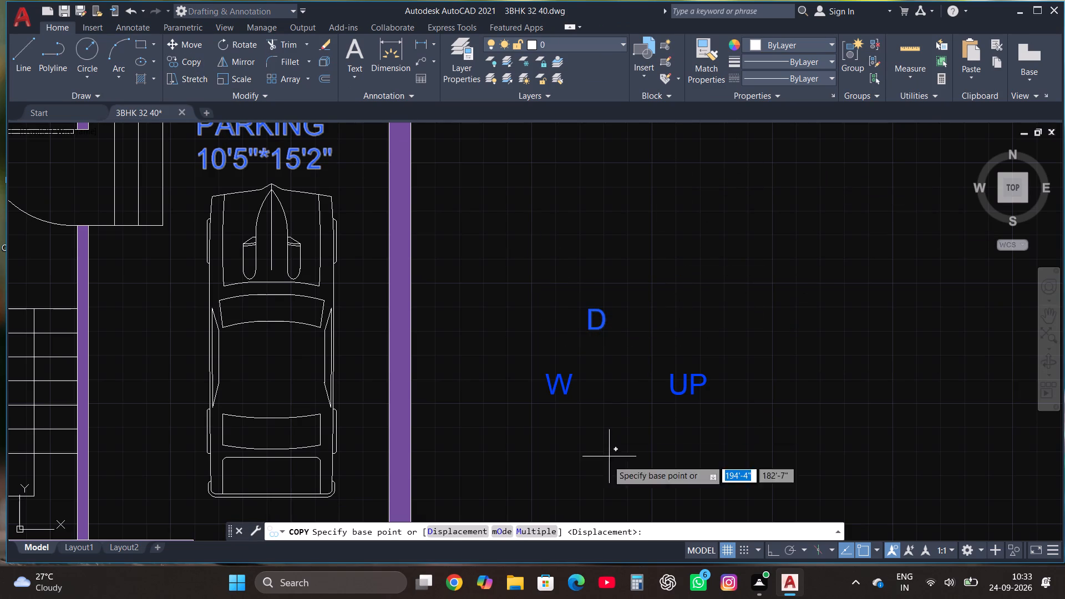
click(541, 532)
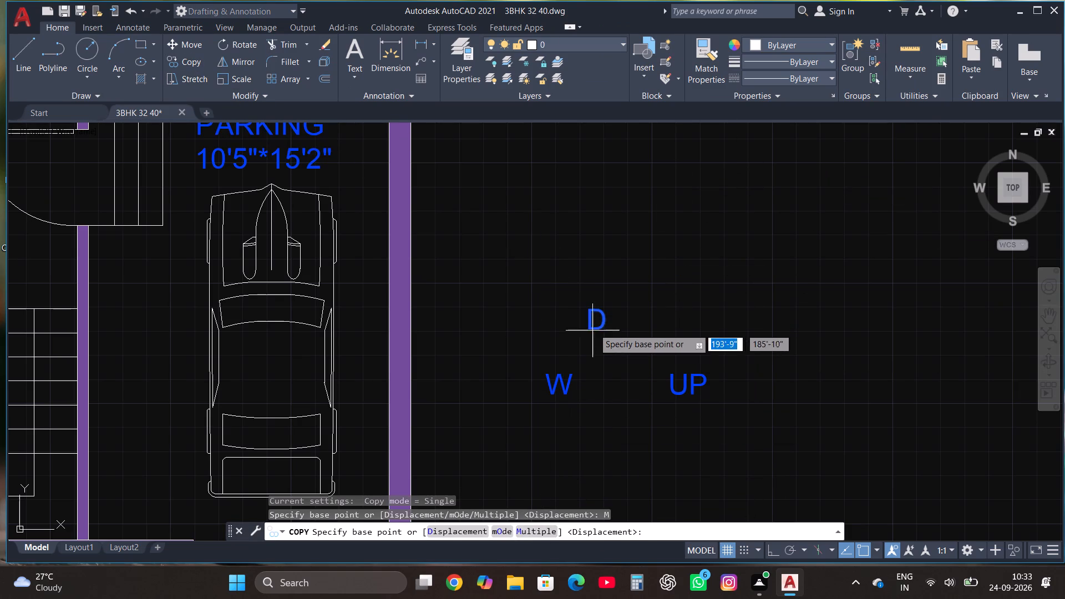
click(601, 322)
scroll(724, 257, down, 3)
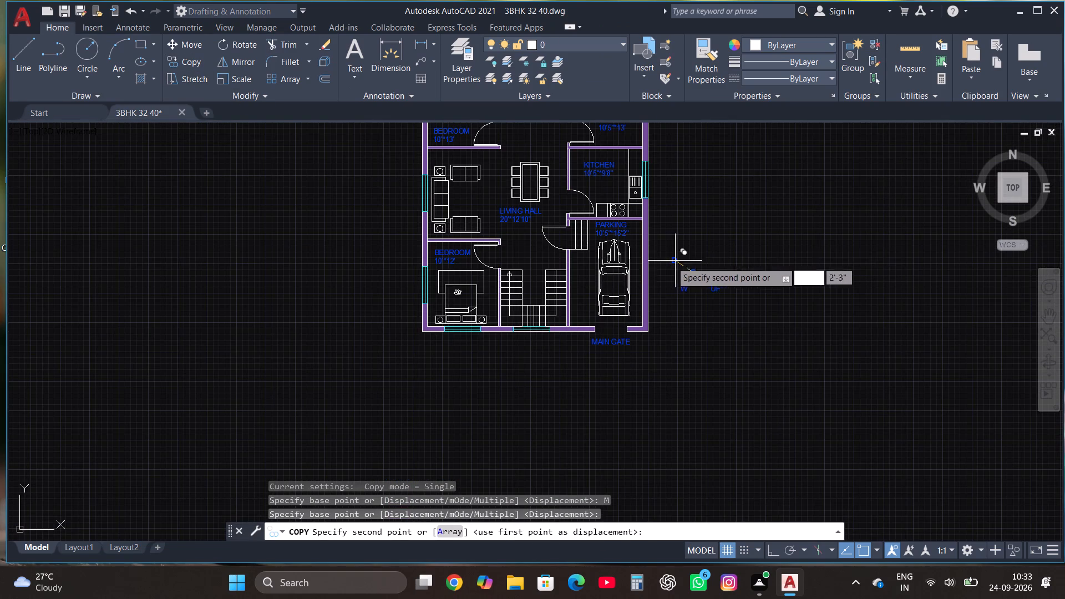
scroll(425, 249, up, 3)
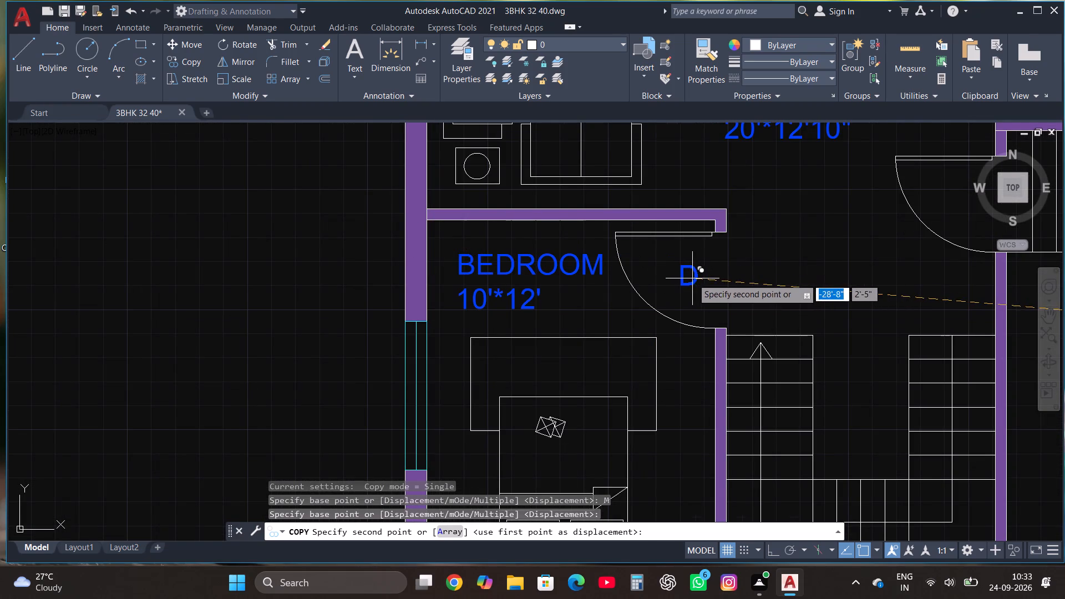
click(692, 278)
scroll(757, 272, down, 2)
scroll(855, 241, up, 2)
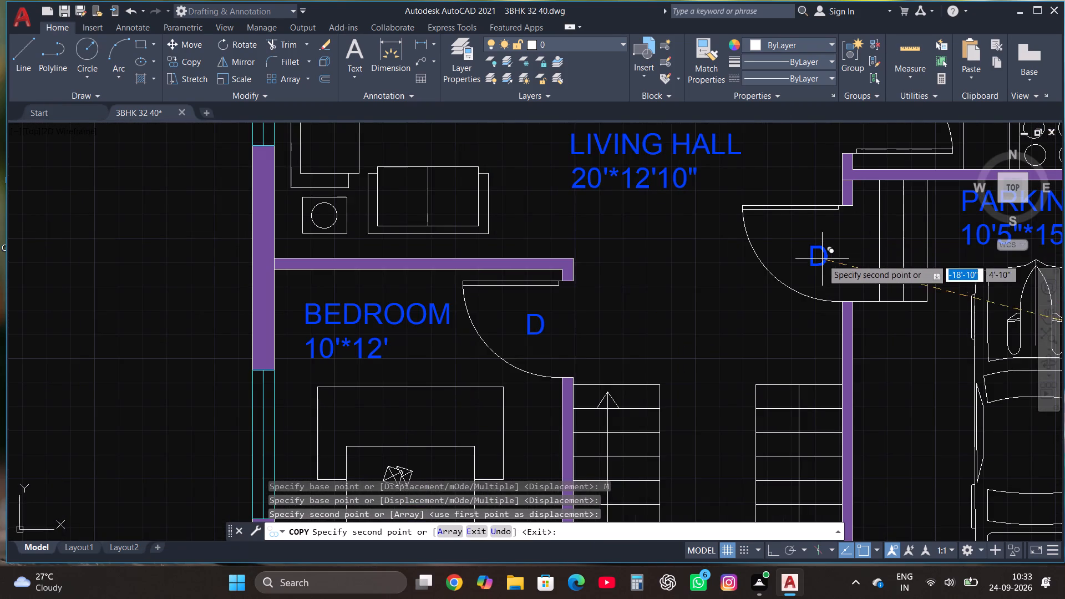
click(846, 253)
scroll(689, 366, down, 2)
scroll(760, 251, up, 1)
click(752, 272)
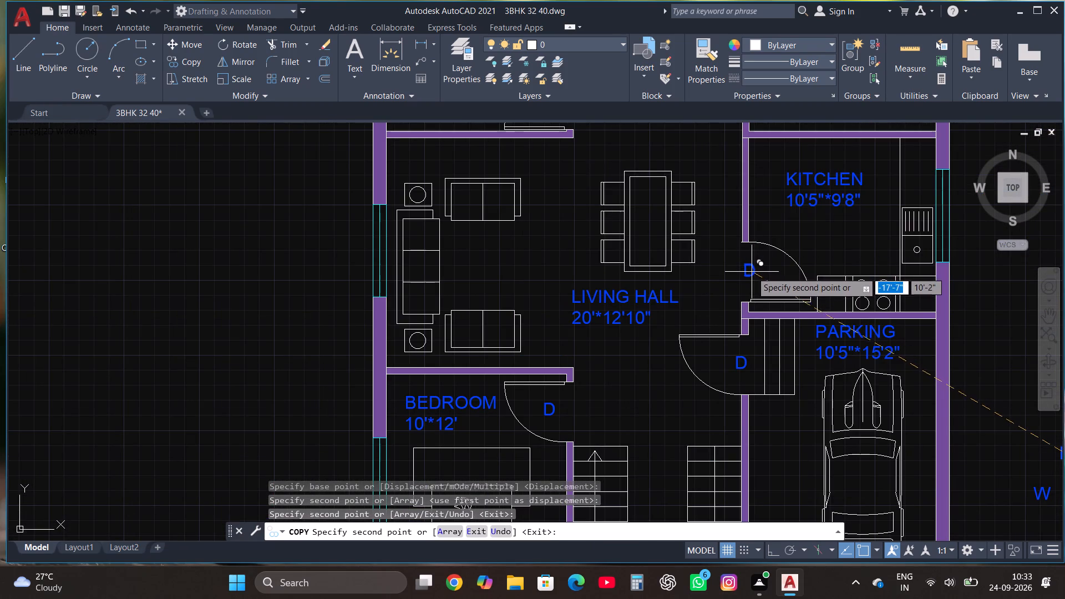
Place further D label copies at the doors of the 10'*13' bedroom, both W/C baths and the 10'5"*13' bedroom.
scroll(720, 347, down, 1)
scroll(649, 201, up, 2)
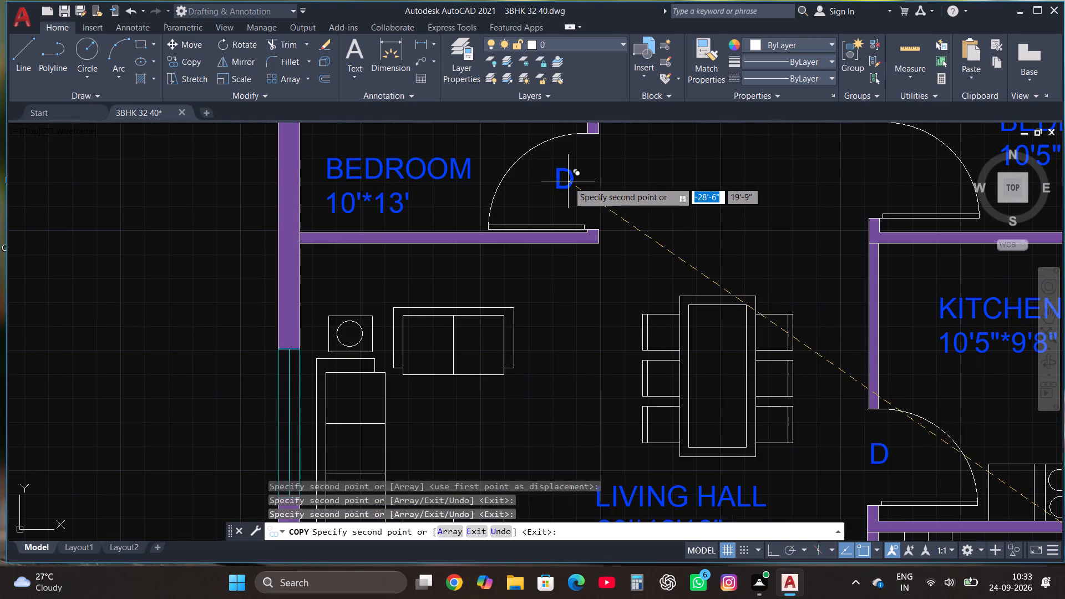
click(586, 185)
scroll(642, 302, down, 2)
scroll(656, 212, up, 2)
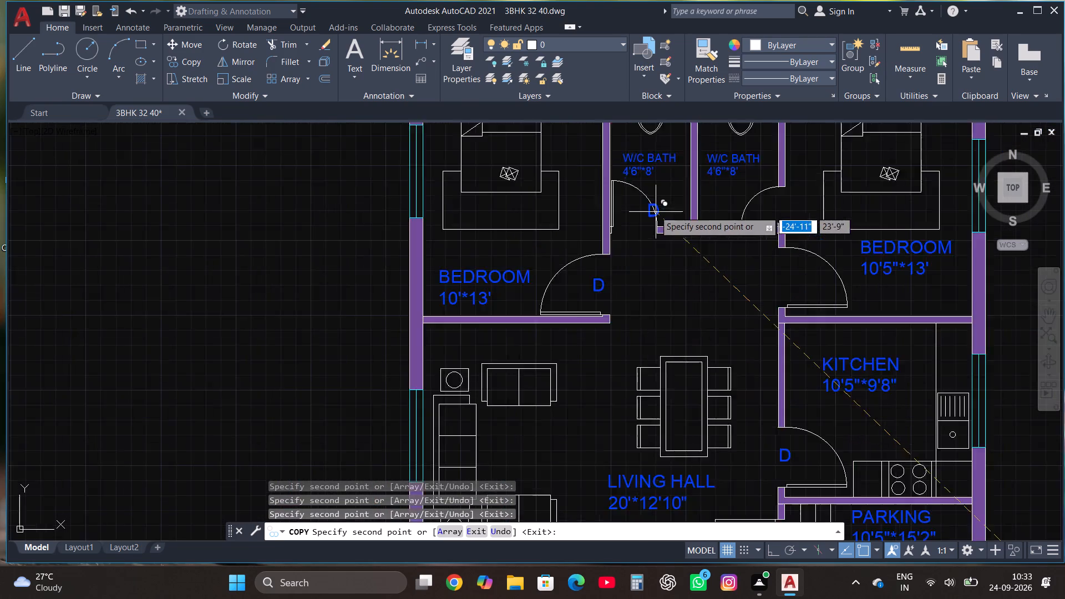
click(622, 241)
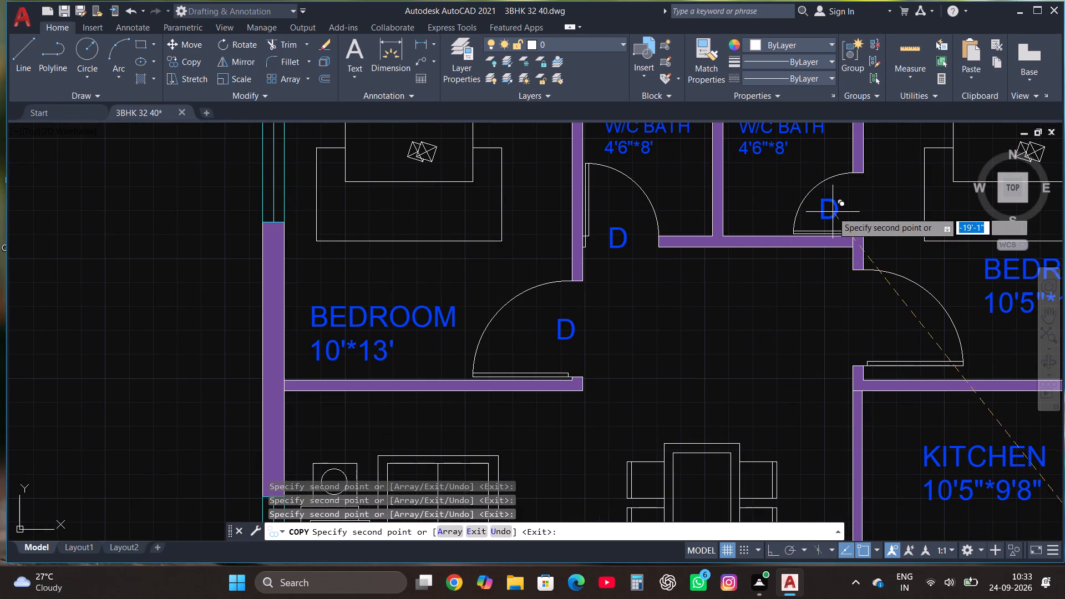
click(854, 204)
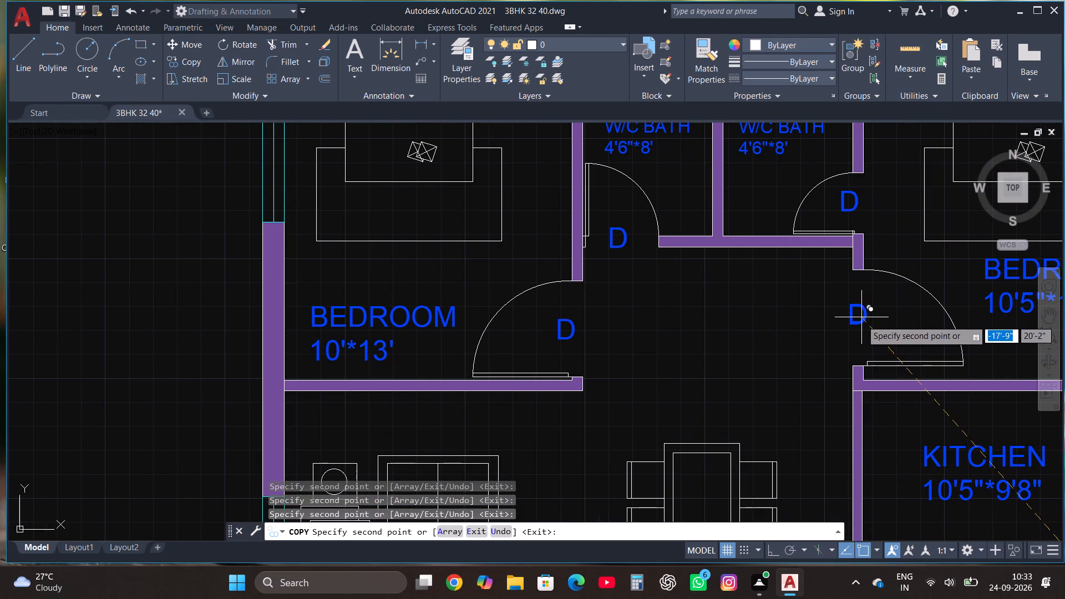
click(861, 322)
scroll(557, 223, down, 4)
scroll(558, 368, up, 1)
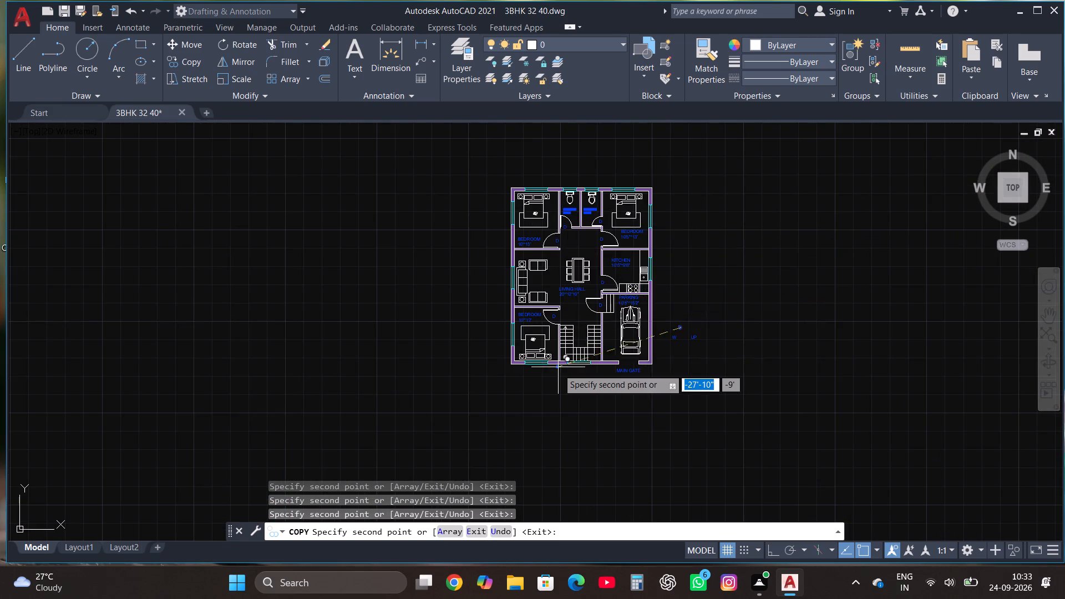
scroll(558, 369, up, 1)
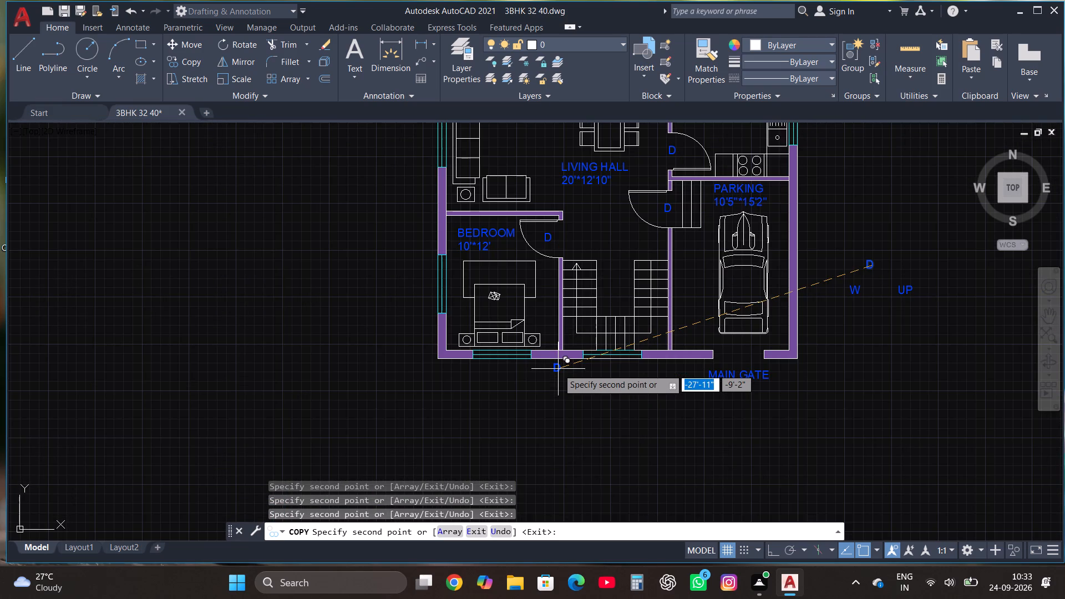
scroll(558, 369, down, 2)
scroll(589, 178, up, 2)
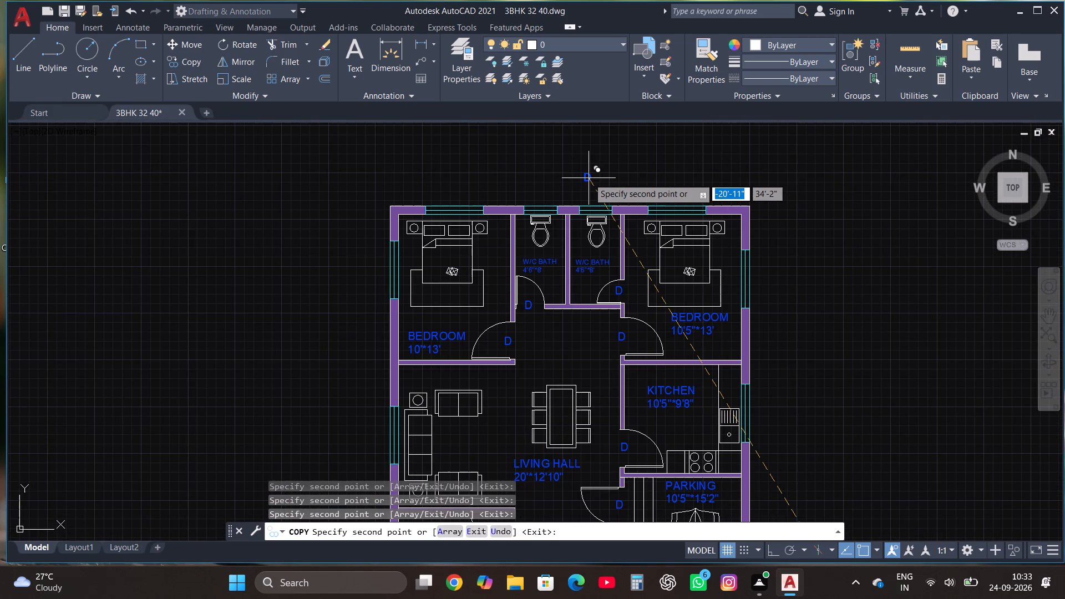
key(Escape)
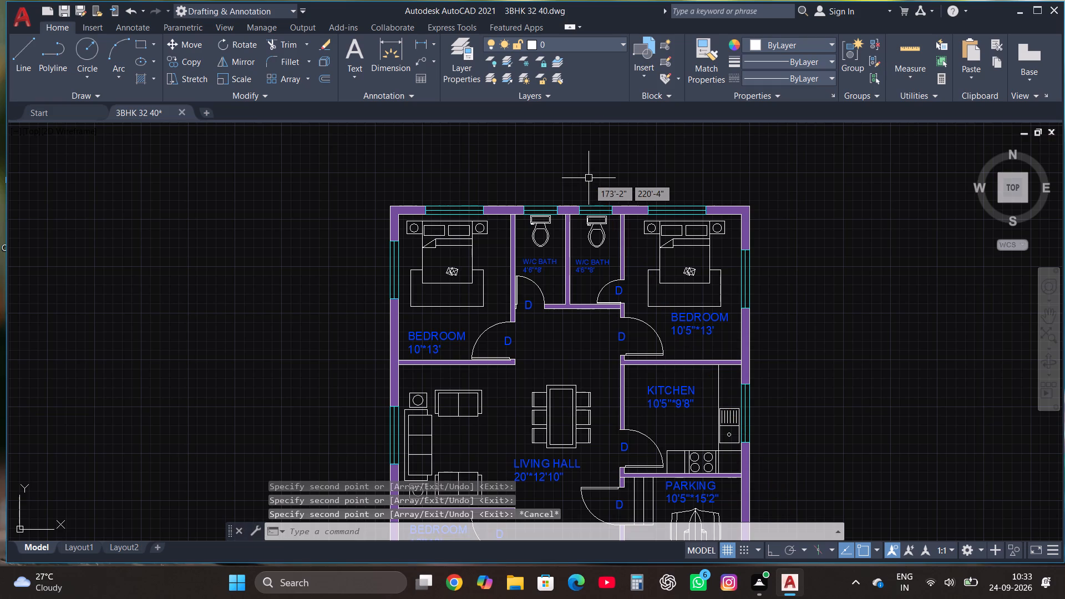
Copy the W label in Multiple mode to outside the two east wall windows, at the kitchen and the 10'5"*13' bedroom.
scroll(589, 178, down, 1)
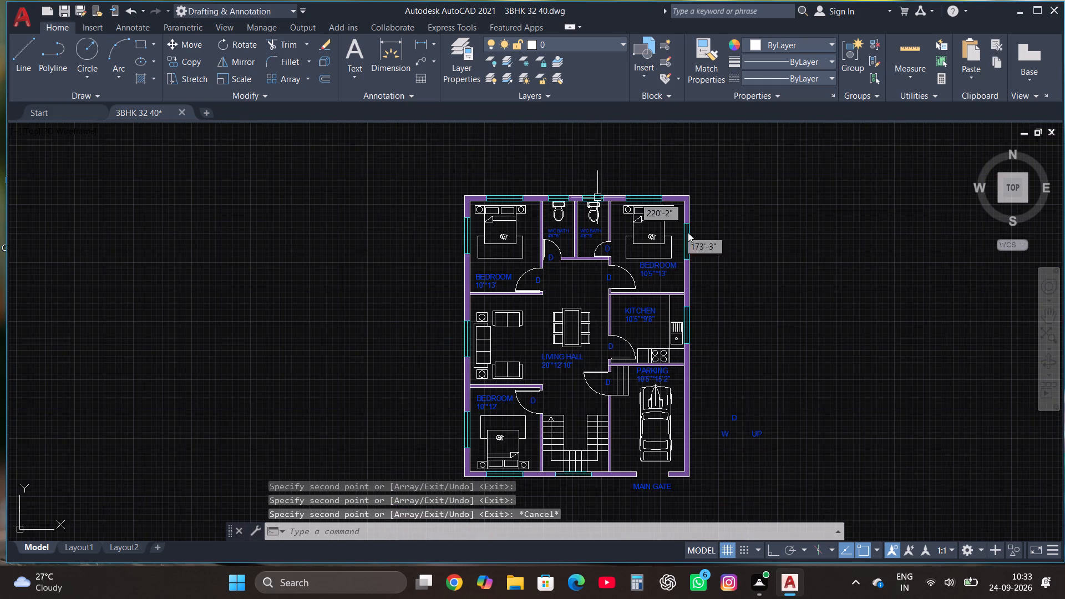
scroll(743, 451, up, 1)
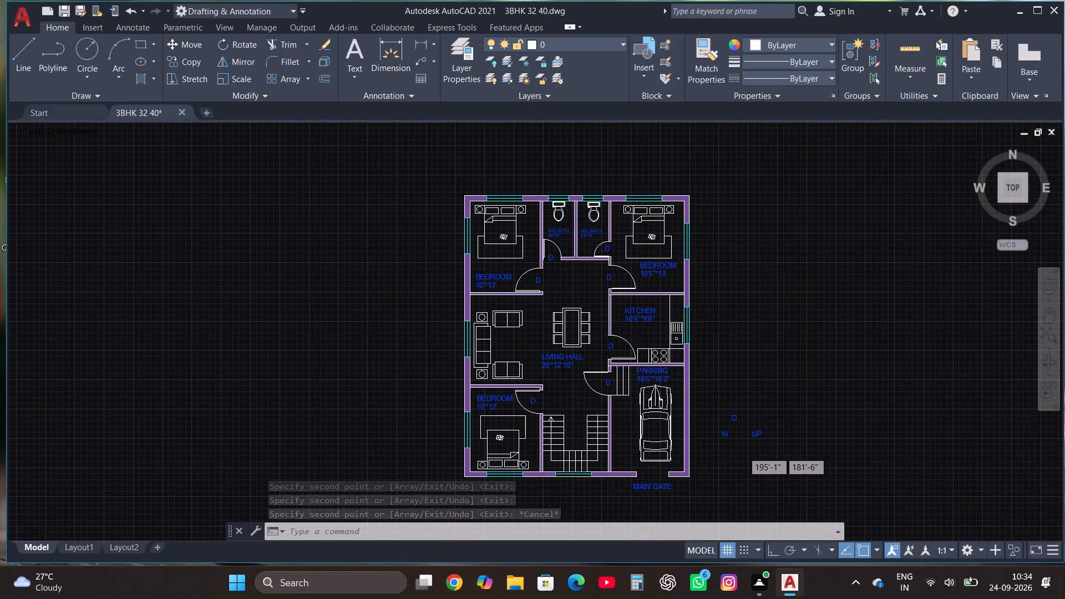
scroll(743, 451, up, 2)
click(678, 383)
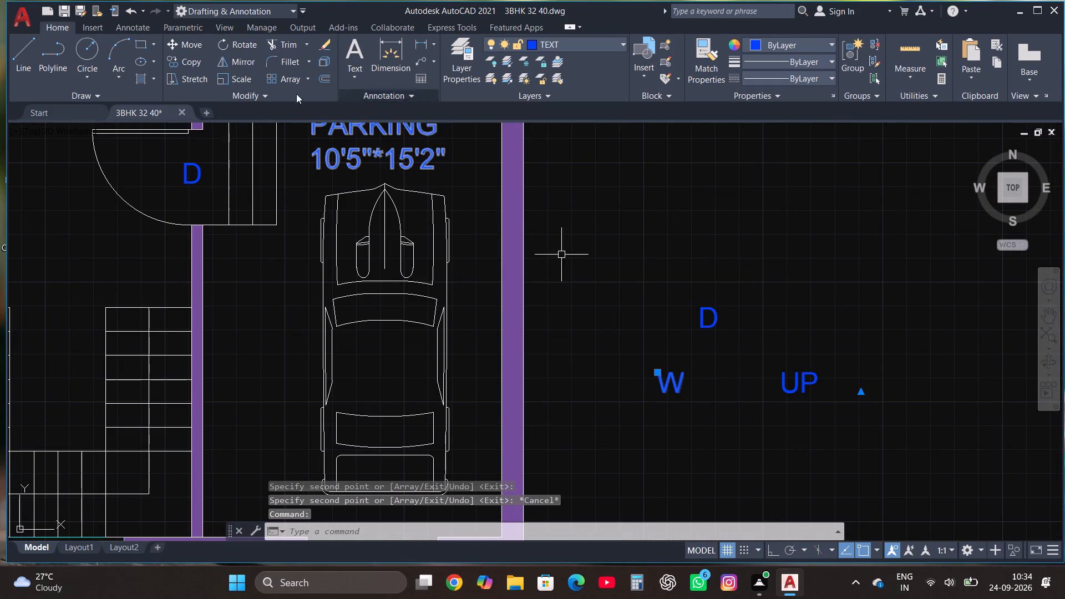
click(186, 67)
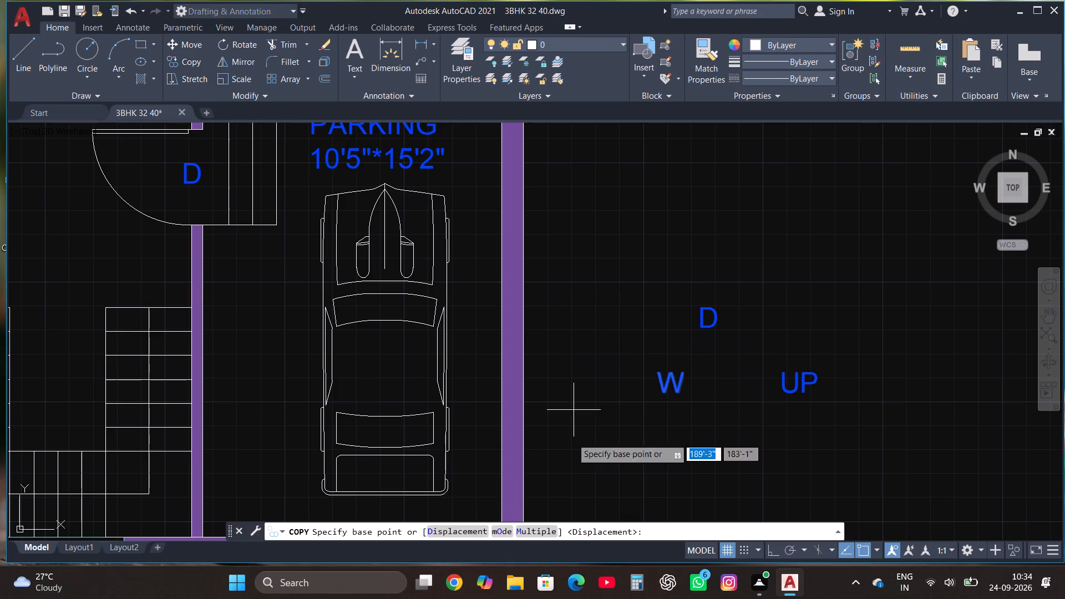
click(534, 526)
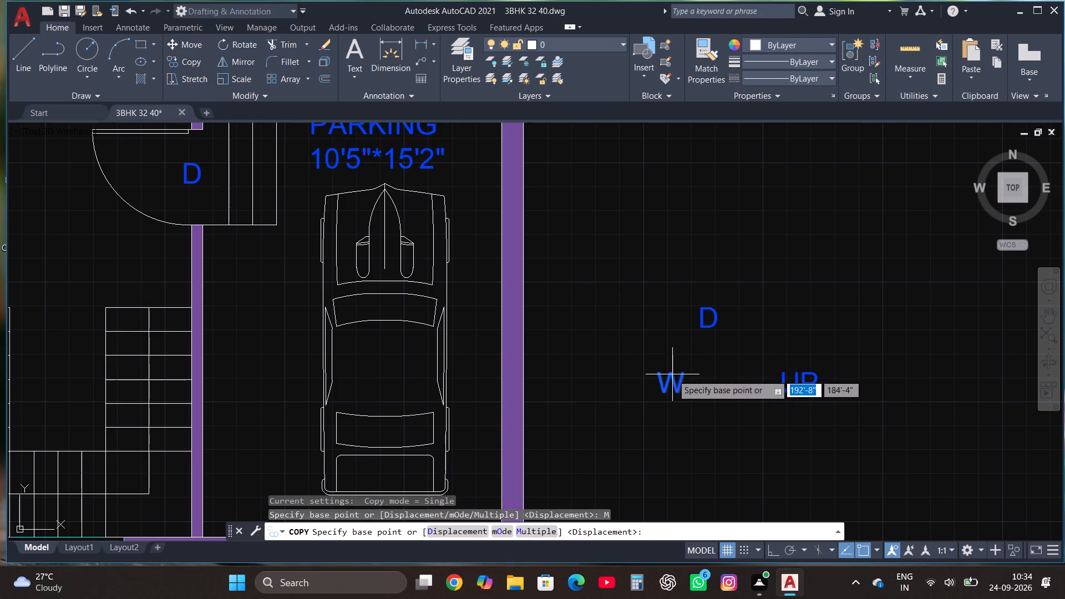
click(672, 375)
scroll(784, 369, down, 3)
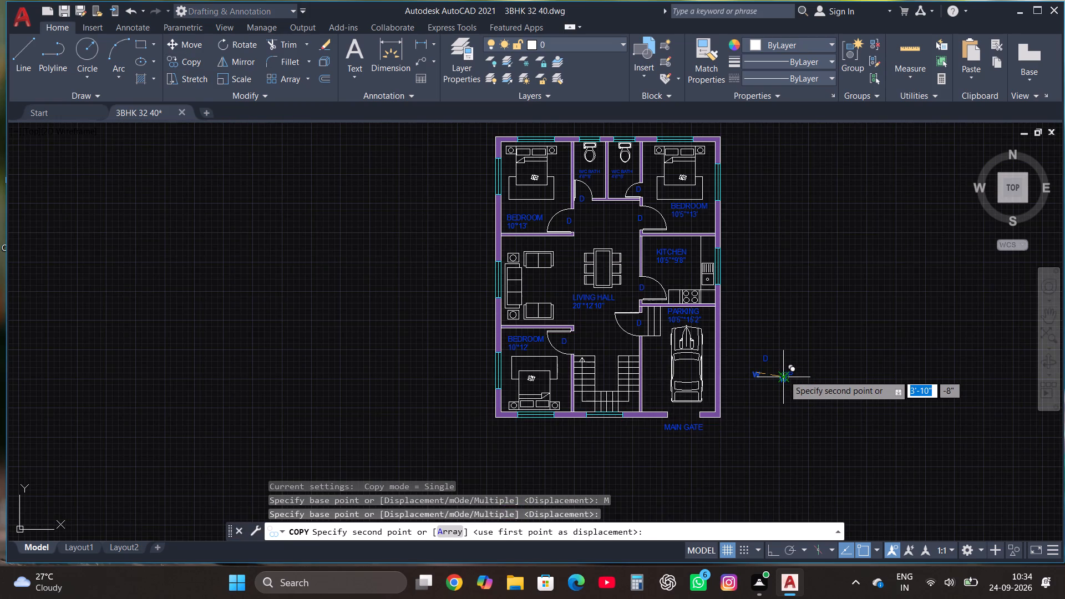
scroll(749, 255, up, 2)
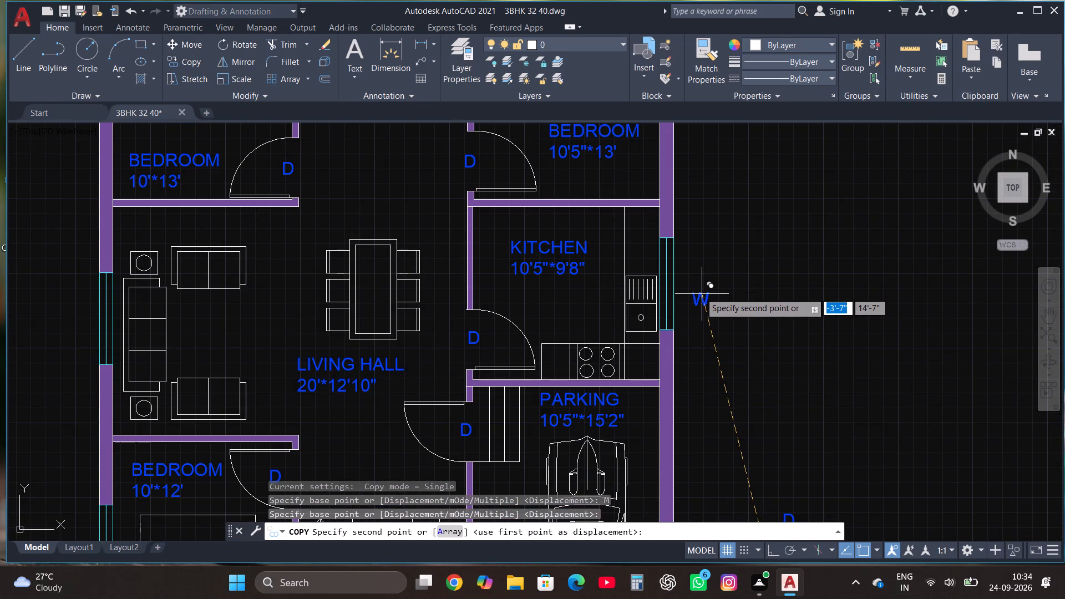
click(692, 282)
scroll(724, 382, down, 2)
scroll(730, 233, up, 2)
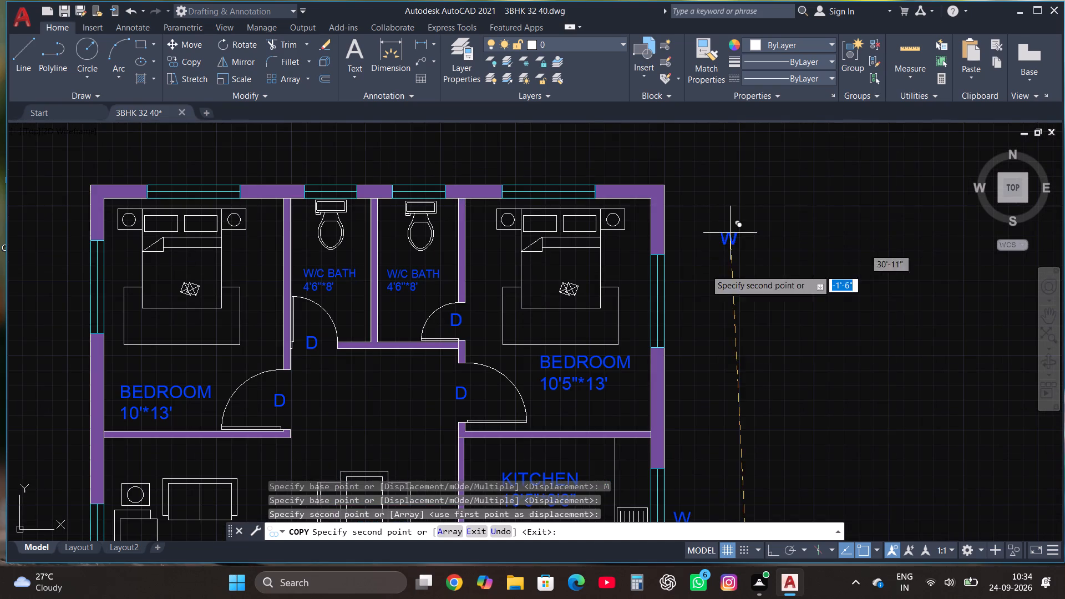
click(681, 302)
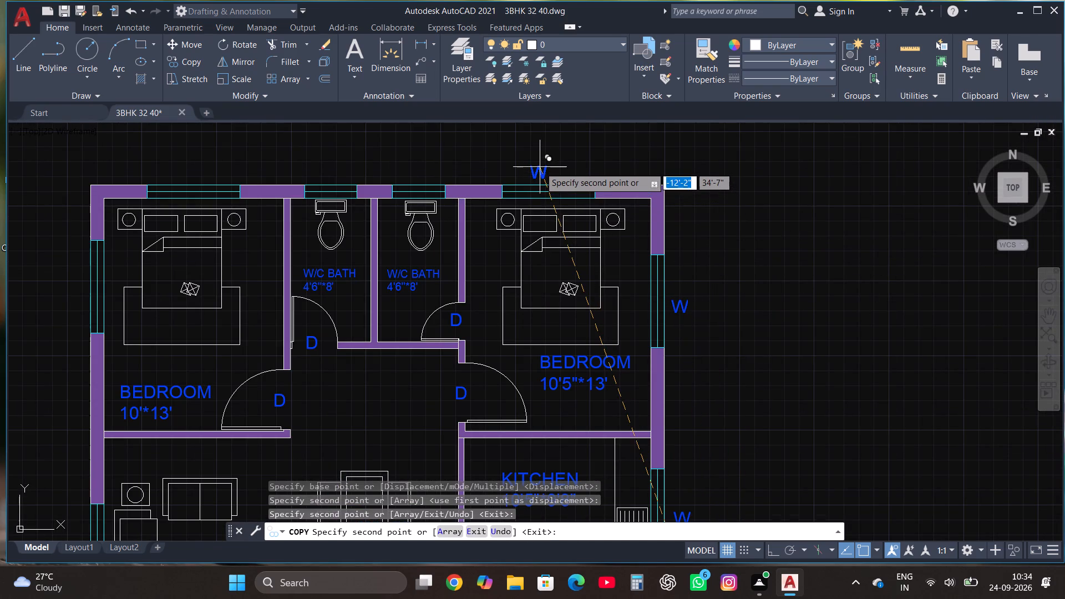
Place W label copies outside the four north wall windows of the two bedrooms and two W/C baths.
click(545, 169)
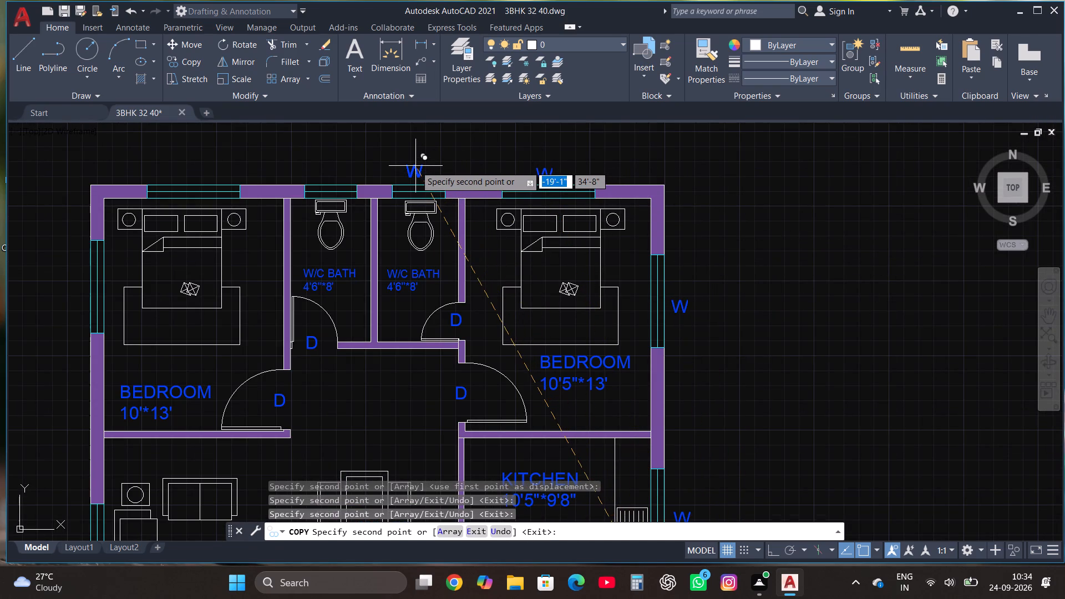
click(419, 166)
click(334, 166)
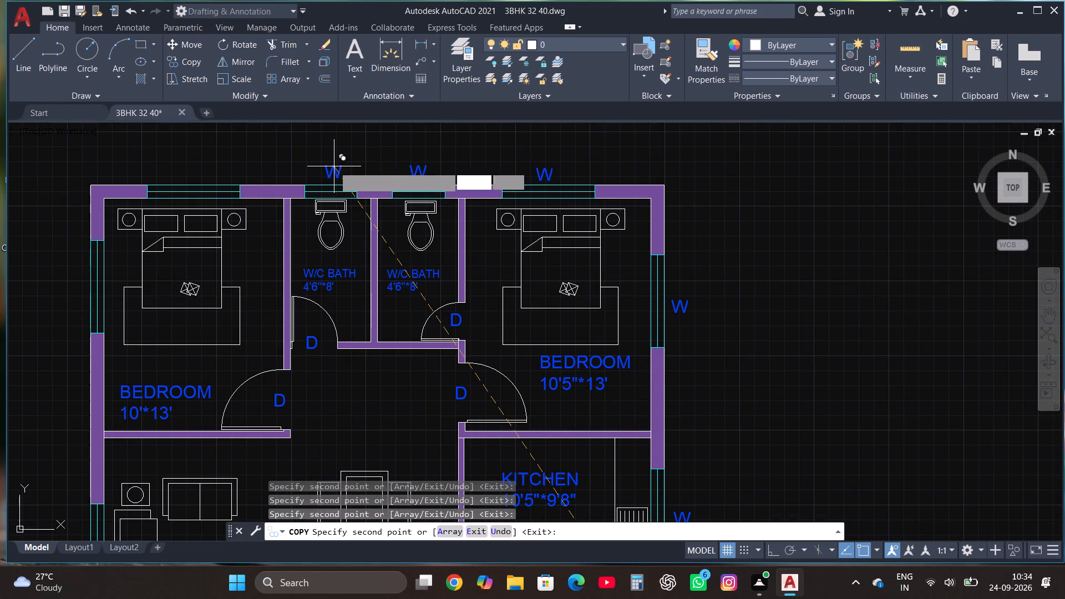
click(205, 166)
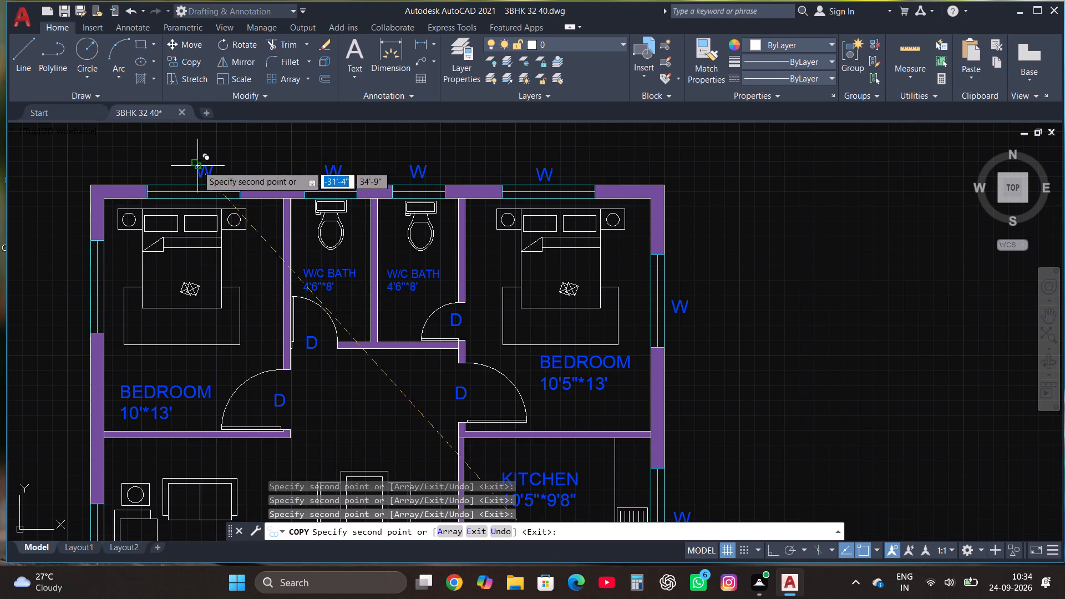
Place W label copies outside the three west wall windows, at the 10'*13' bedroom, living hall and 10'*12' bedroom.
scroll(603, 179, down, 2)
scroll(412, 214, up, 3)
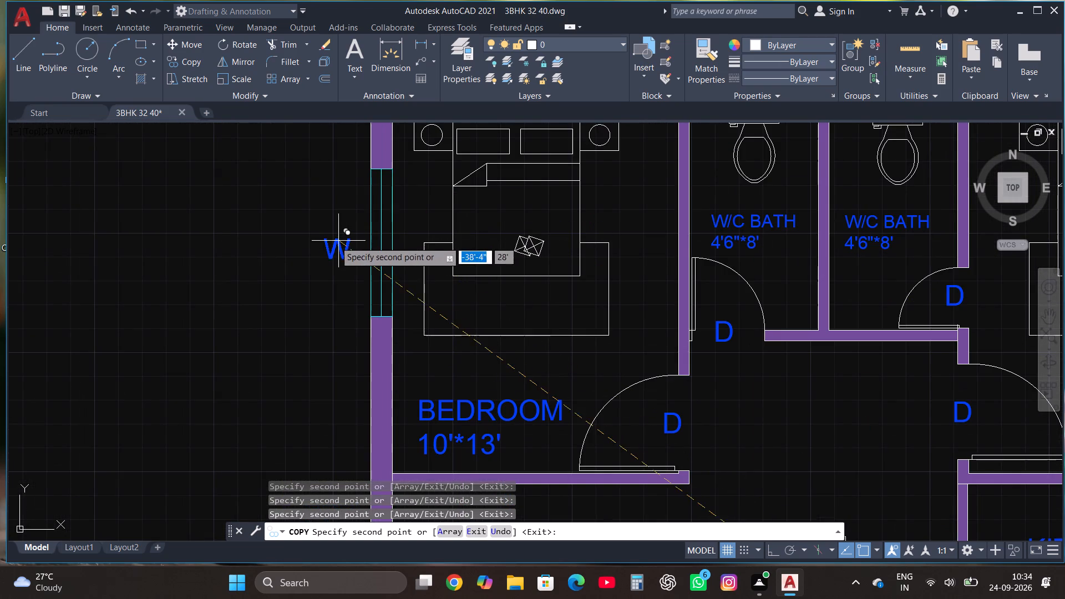
click(348, 230)
scroll(425, 180, down, 2)
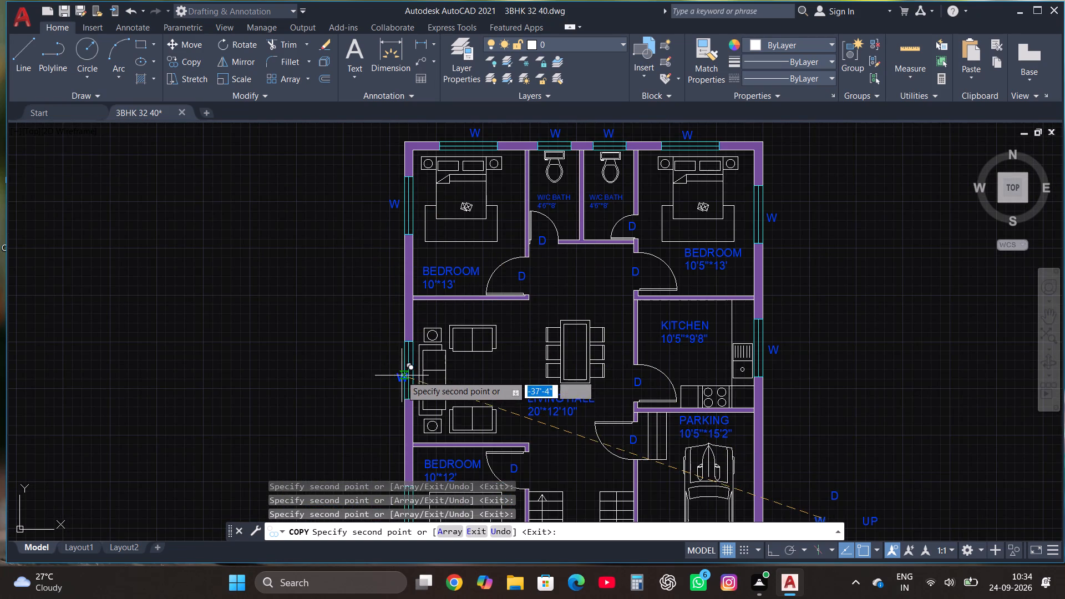
click(393, 364)
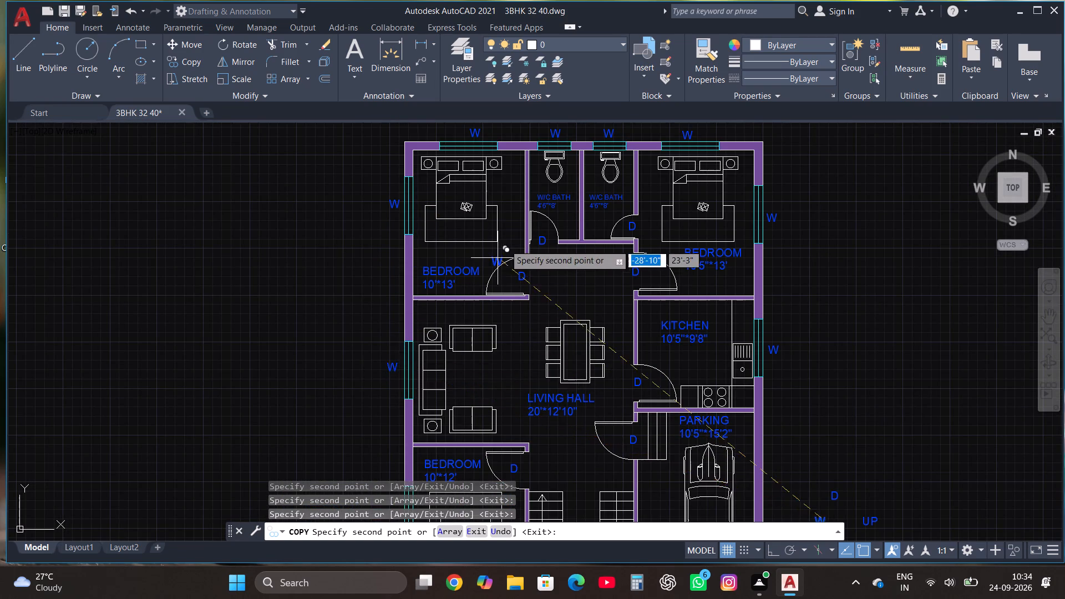
scroll(506, 241, down, 2)
scroll(460, 354, up, 3)
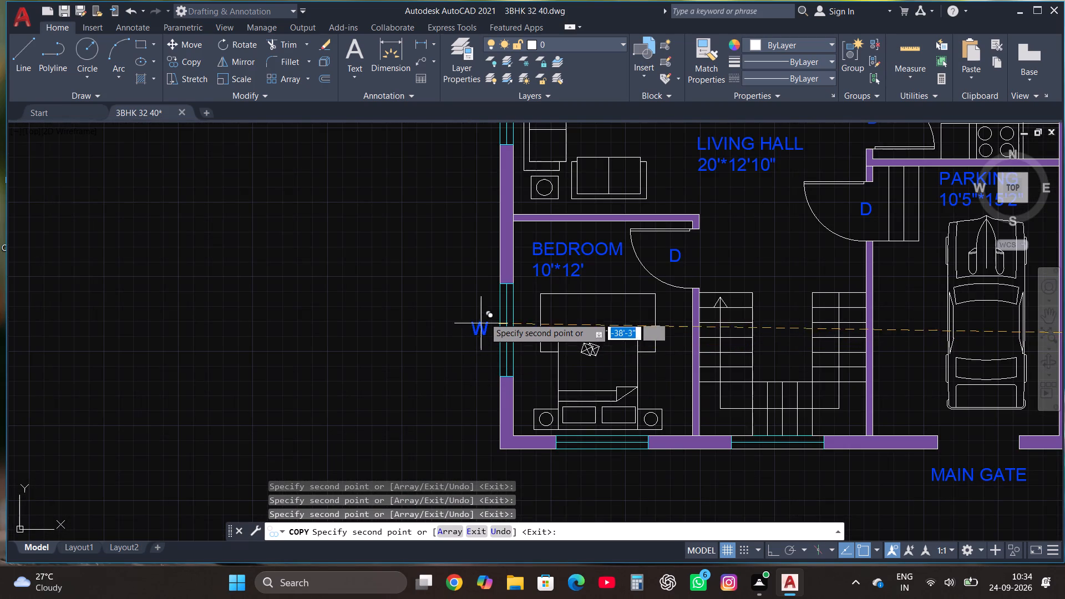
click(484, 327)
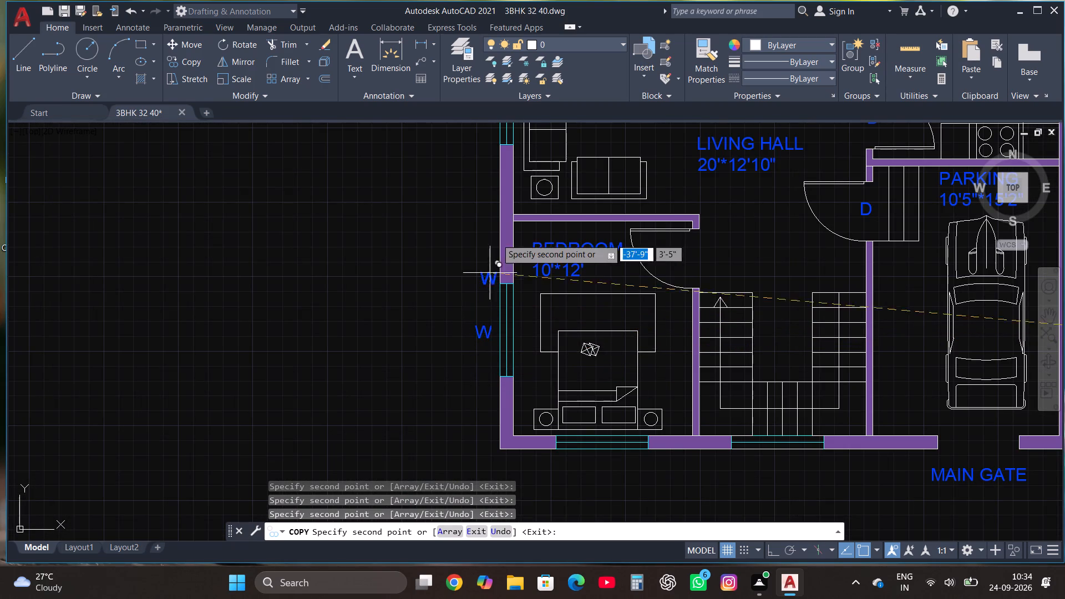
Place W label copies outside the two south wall windows, below the 10'*12' bedroom and the staircase.
scroll(510, 226, down, 1)
scroll(594, 365, up, 2)
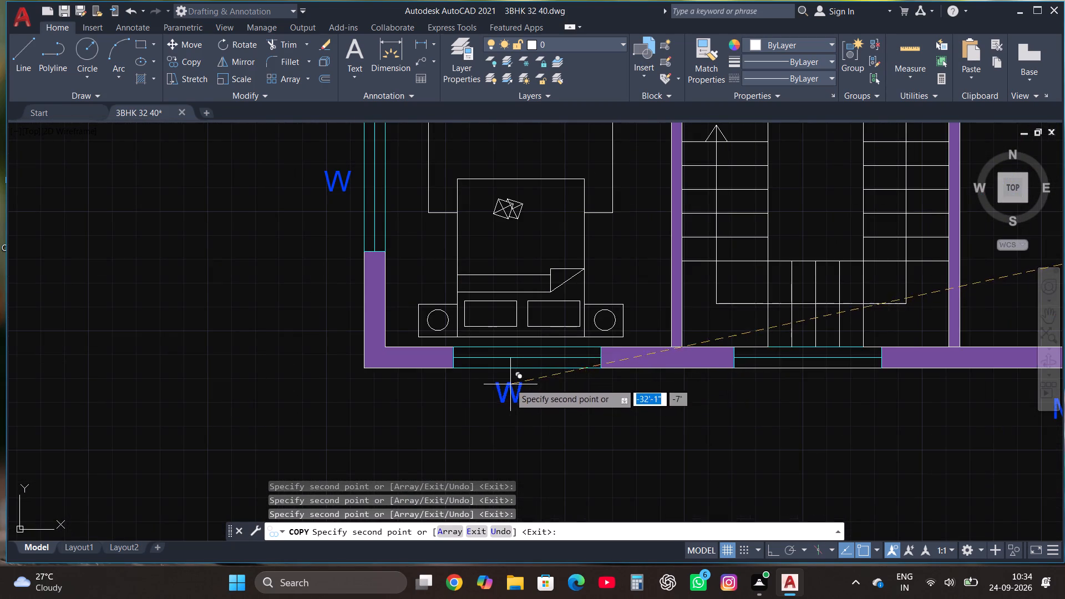
click(510, 383)
click(809, 377)
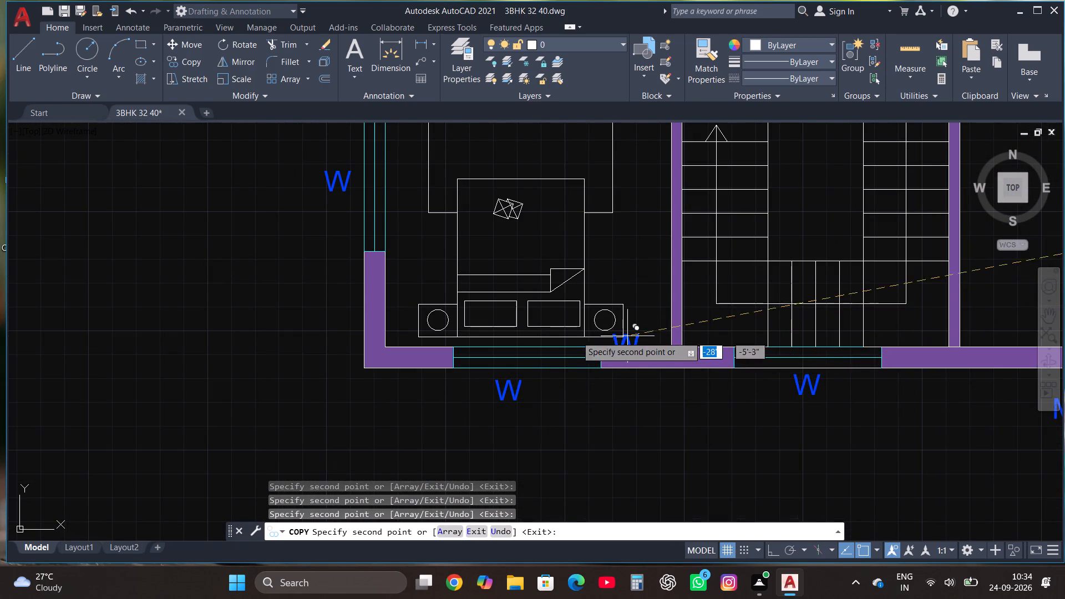
scroll(570, 340, down, 3)
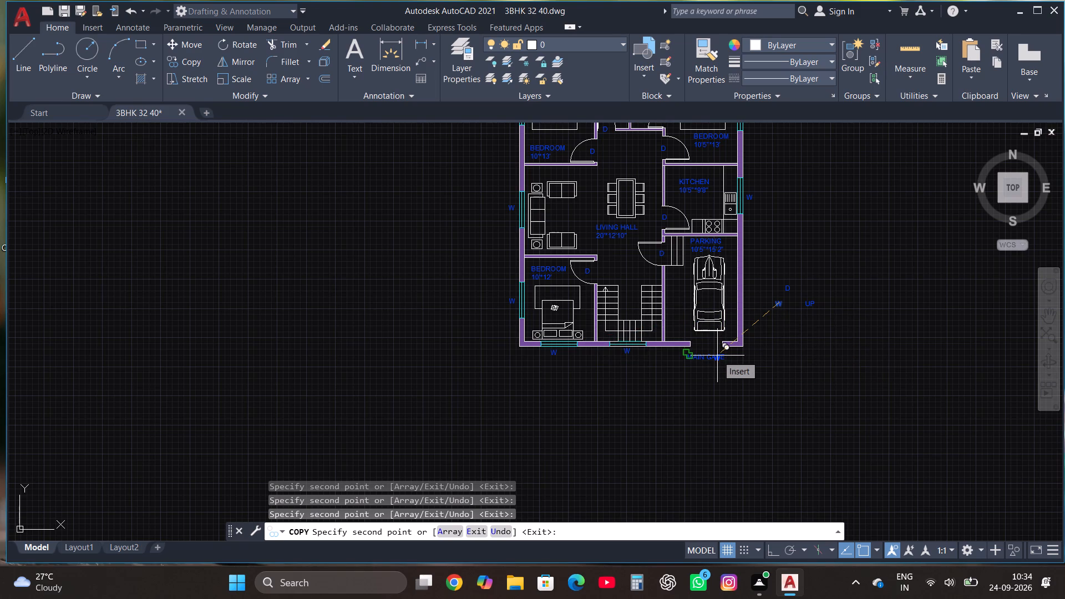
Change the W label outside the western W/C bath's north window to V.
scroll(717, 356, down, 1)
key(Escape)
scroll(676, 143, up, 2)
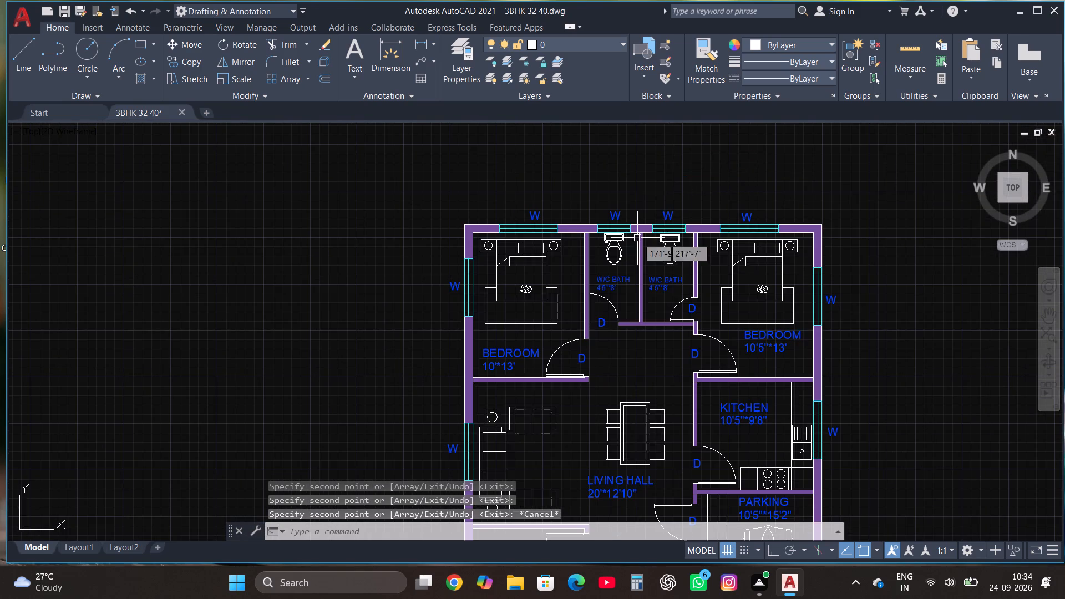
scroll(633, 236, up, 2)
click(594, 186)
right_click(594, 186)
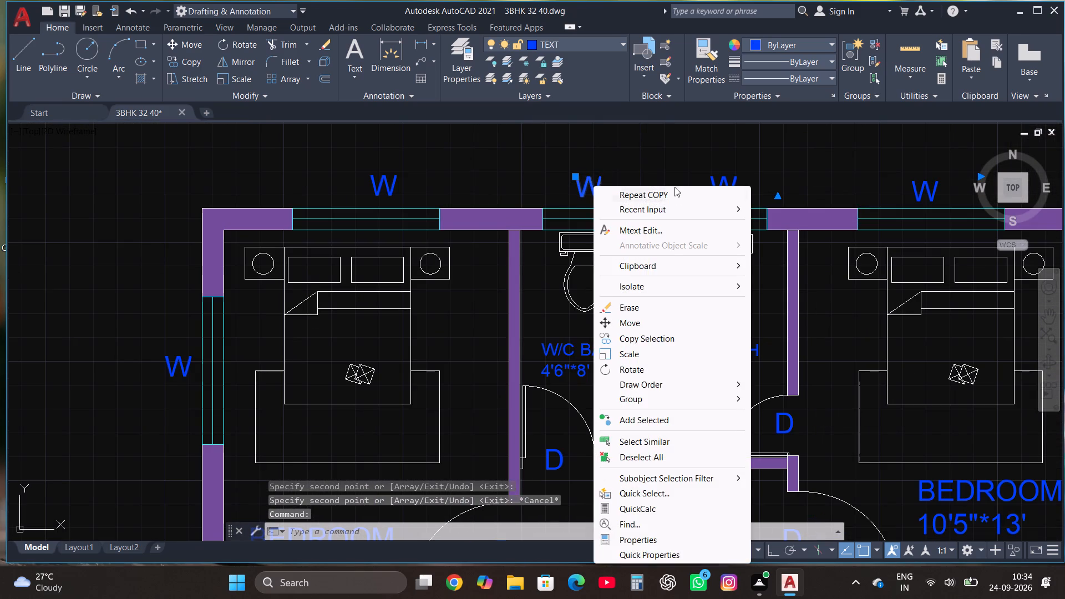
click(662, 236)
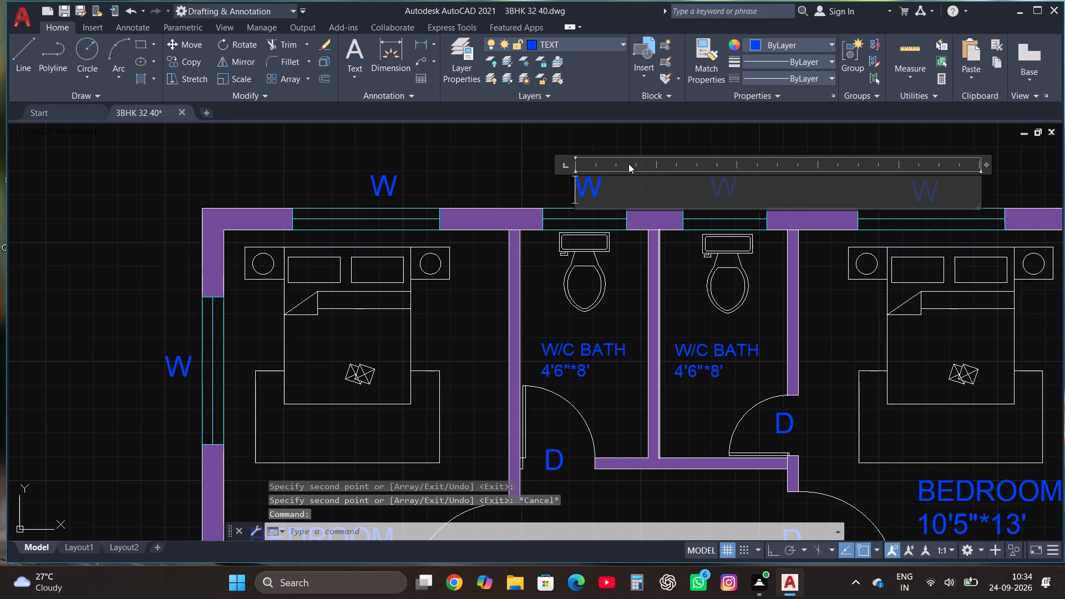
click(616, 184)
key(BackSpace)
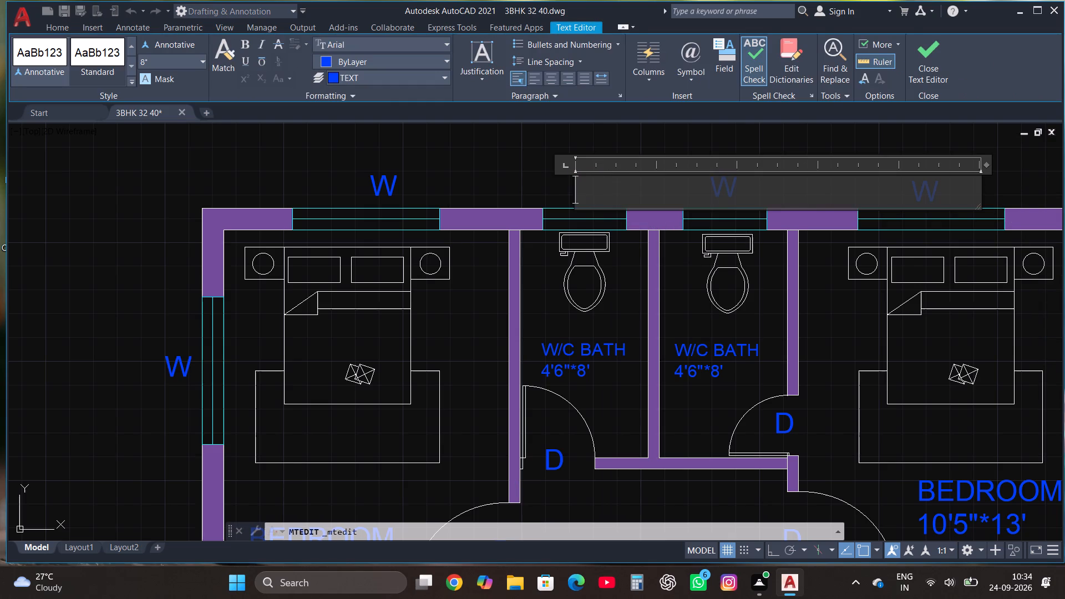
key(v)
click(920, 40)
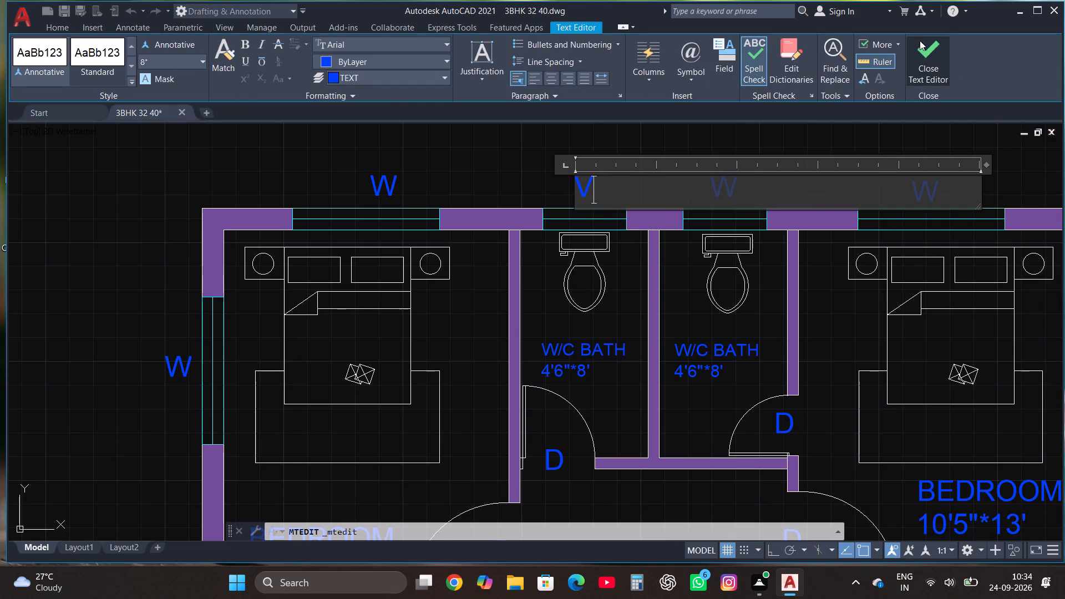
Replace the W label outside the eastern W/C bath's north window with a copy of the V label.
click(721, 187)
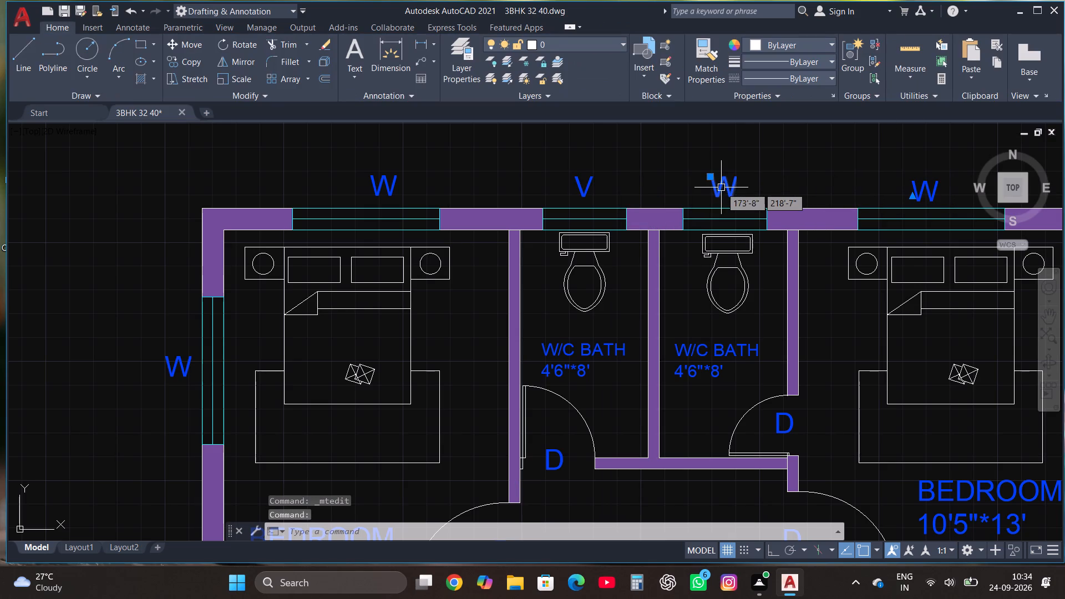
key(Delete)
click(590, 189)
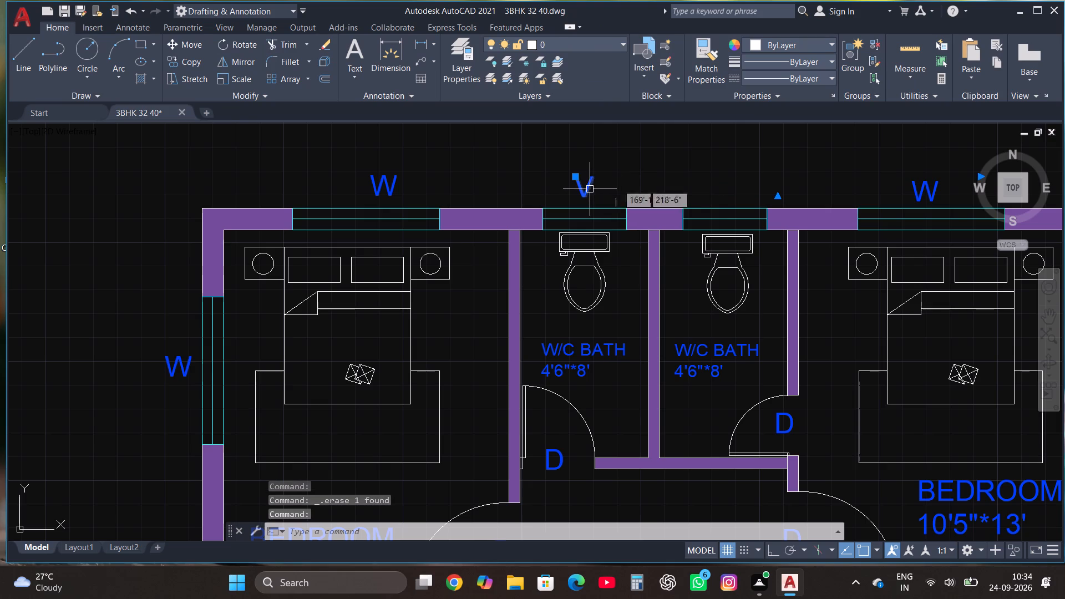
click(188, 62)
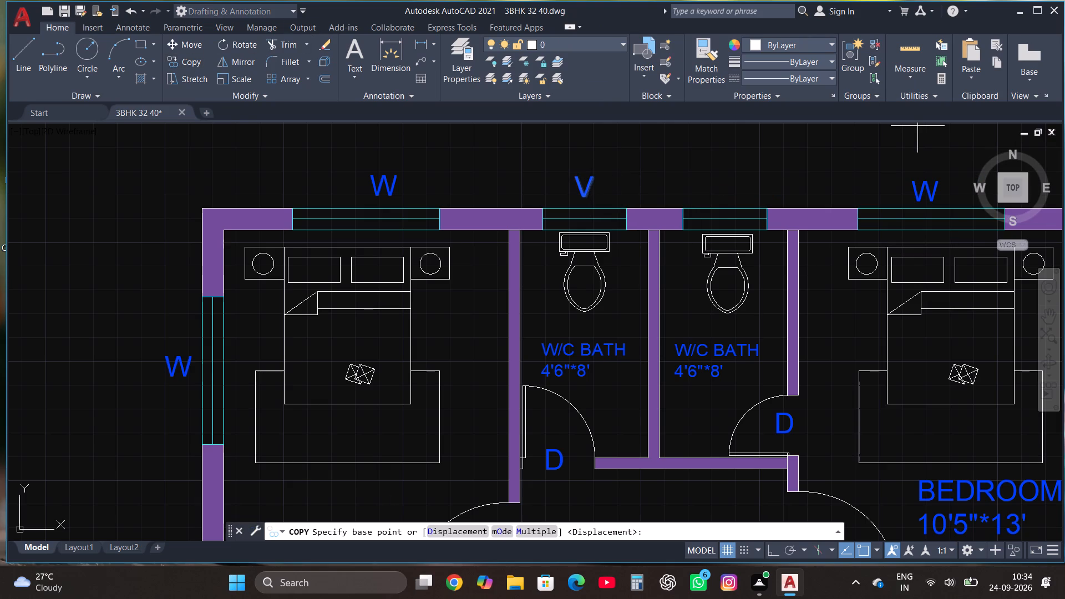
click(593, 188)
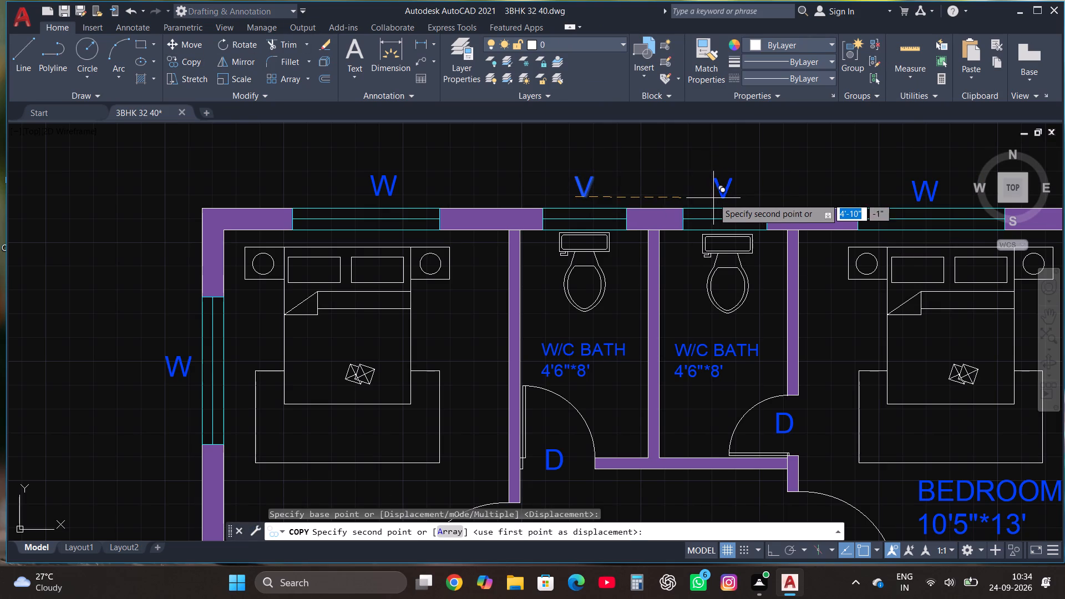
click(717, 196)
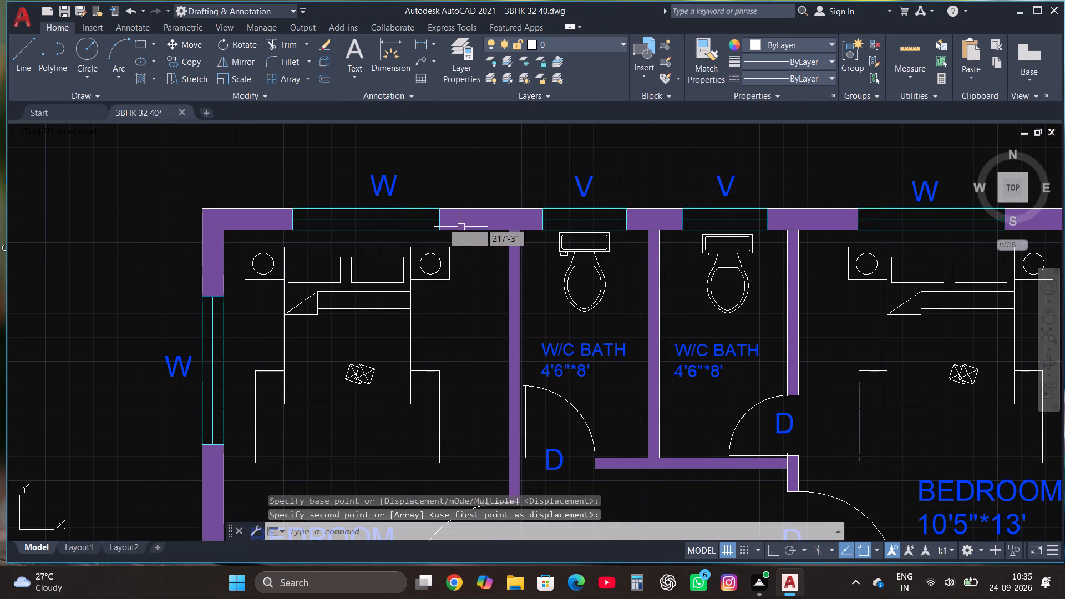
Change the TEXT layer's colour to index colour 200.
scroll(377, 218, down, 3)
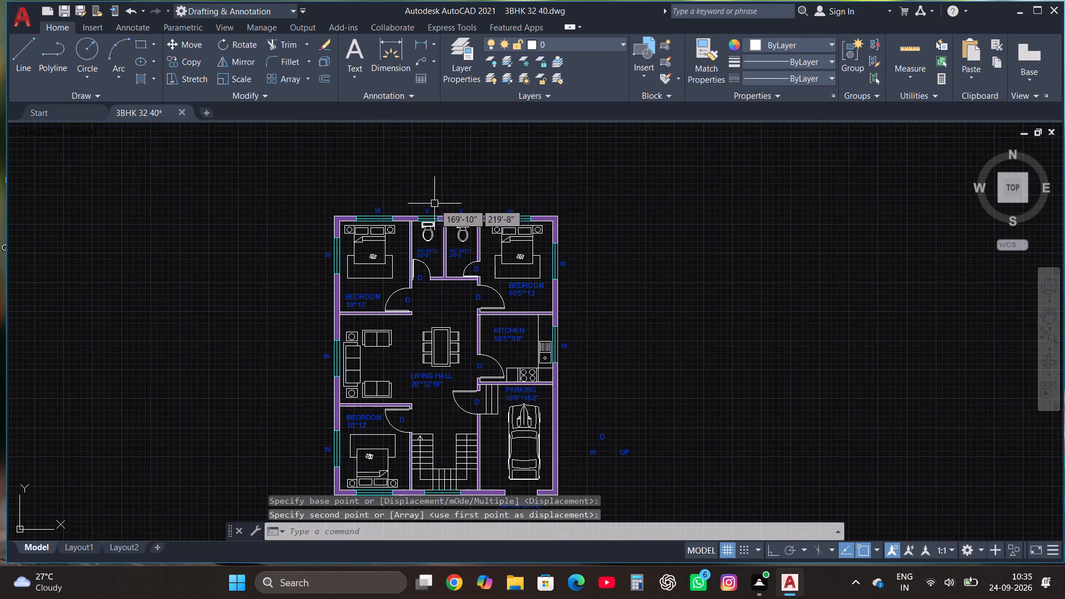
scroll(434, 204, up, 2)
click(552, 42)
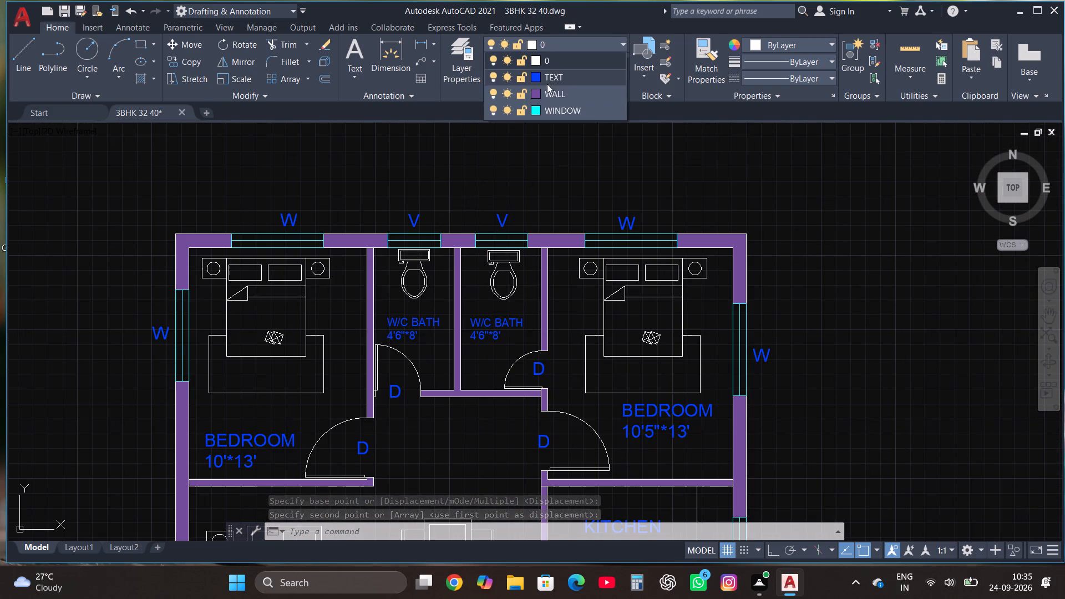
click(535, 75)
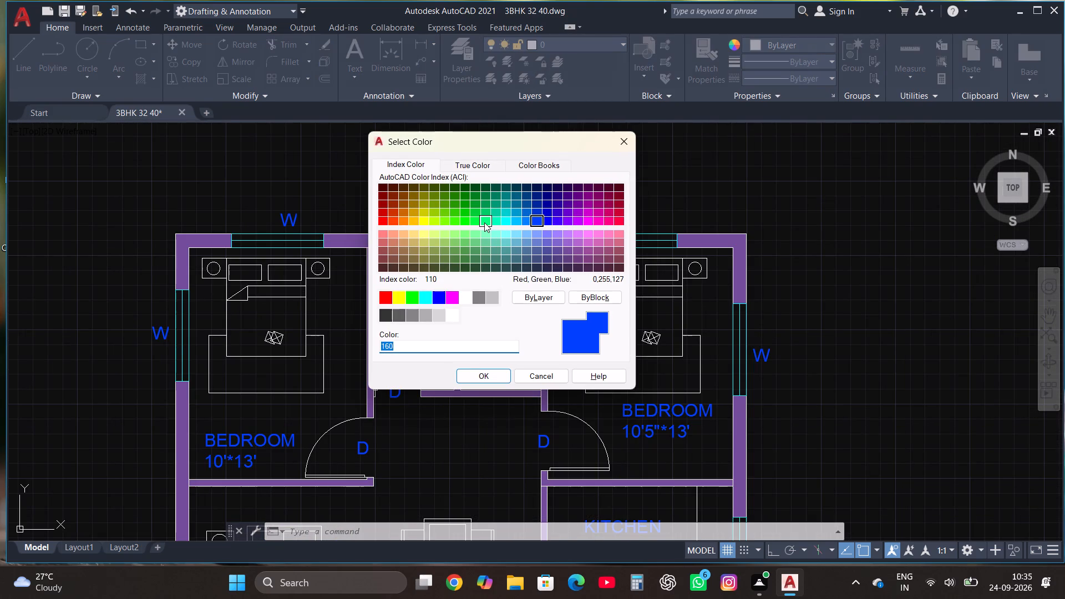
click(484, 222)
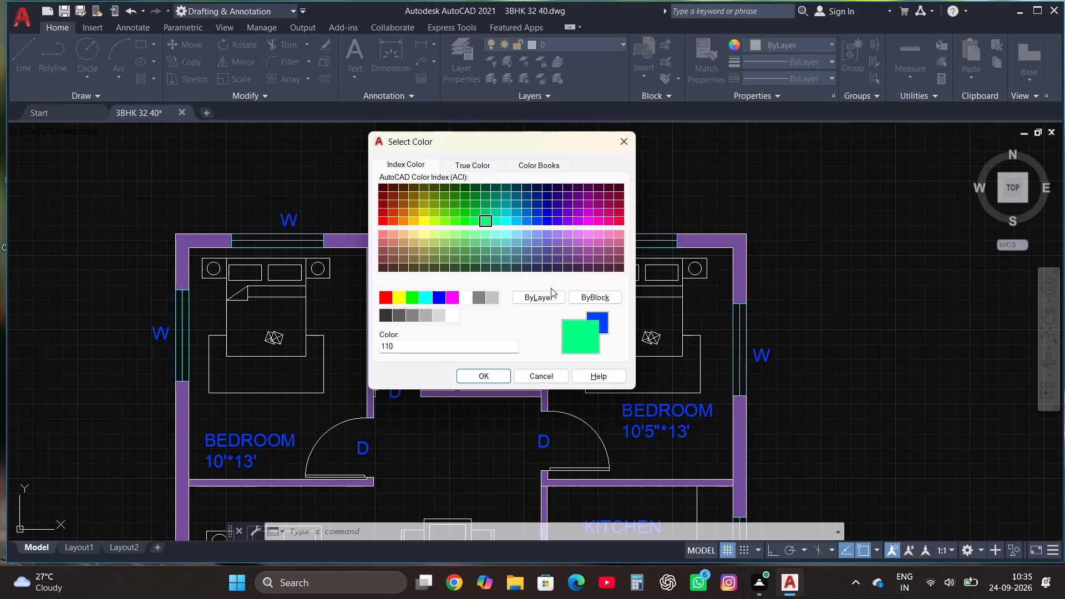
click(576, 222)
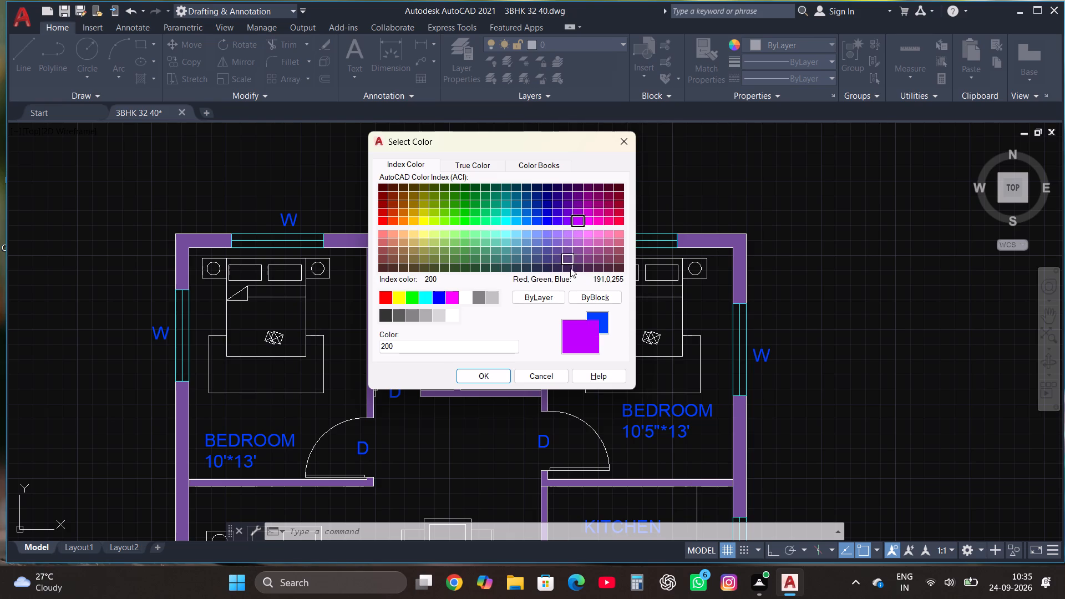
click(481, 372)
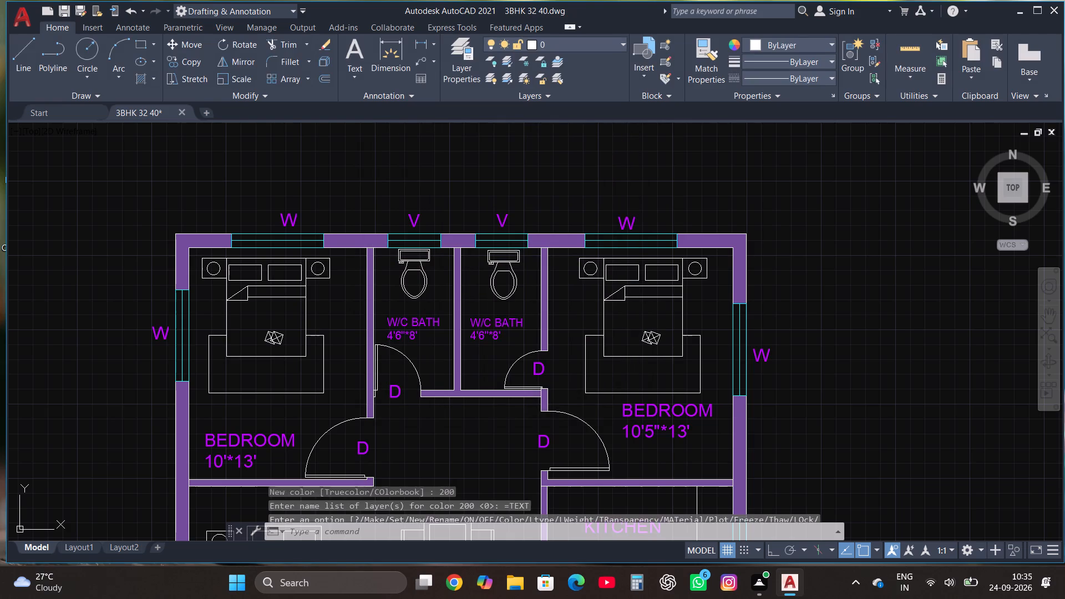
Move the car block in the parking area to the WINDOW layer.
scroll(702, 180, down, 1)
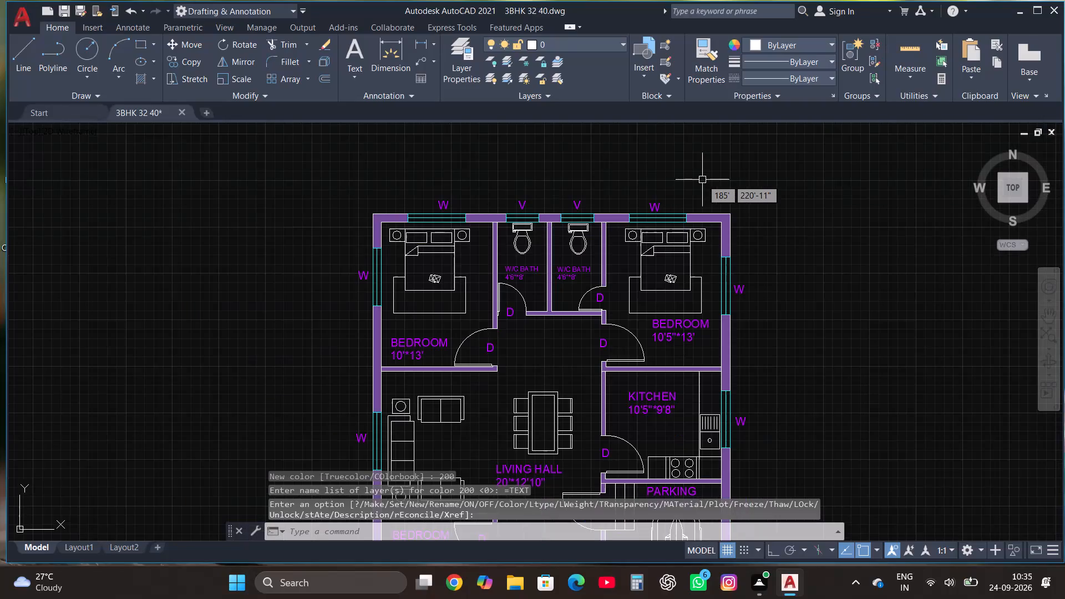
scroll(534, 185, down, 1)
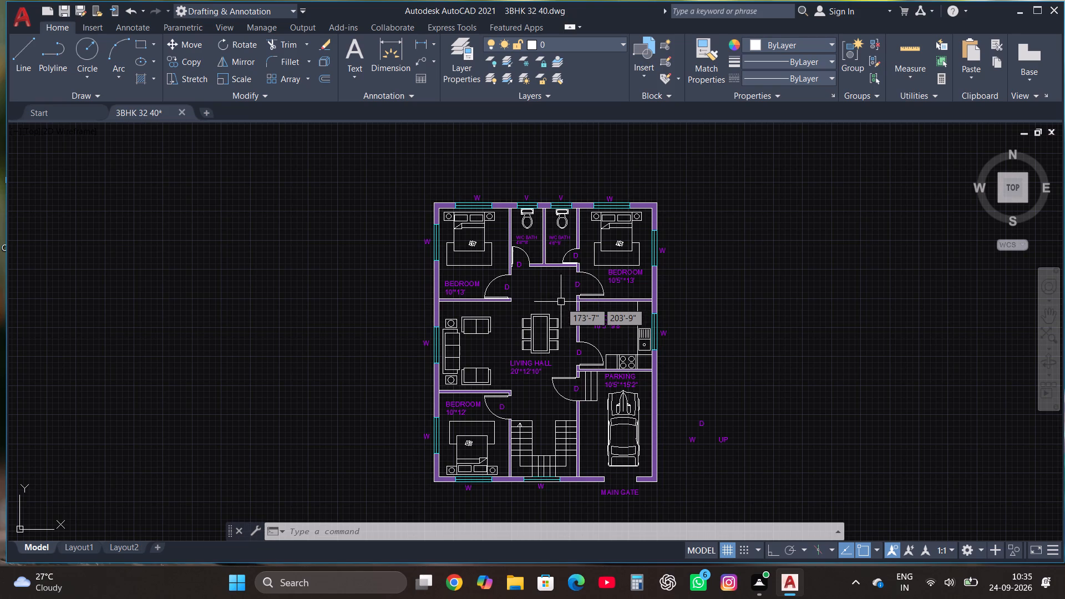
scroll(682, 456, up, 1)
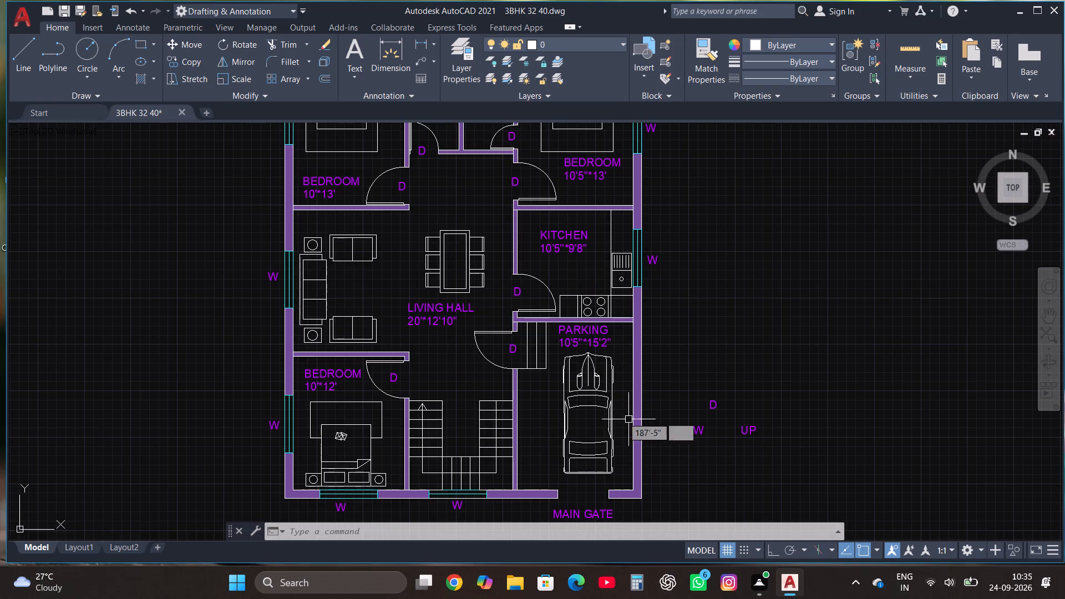
click(611, 409)
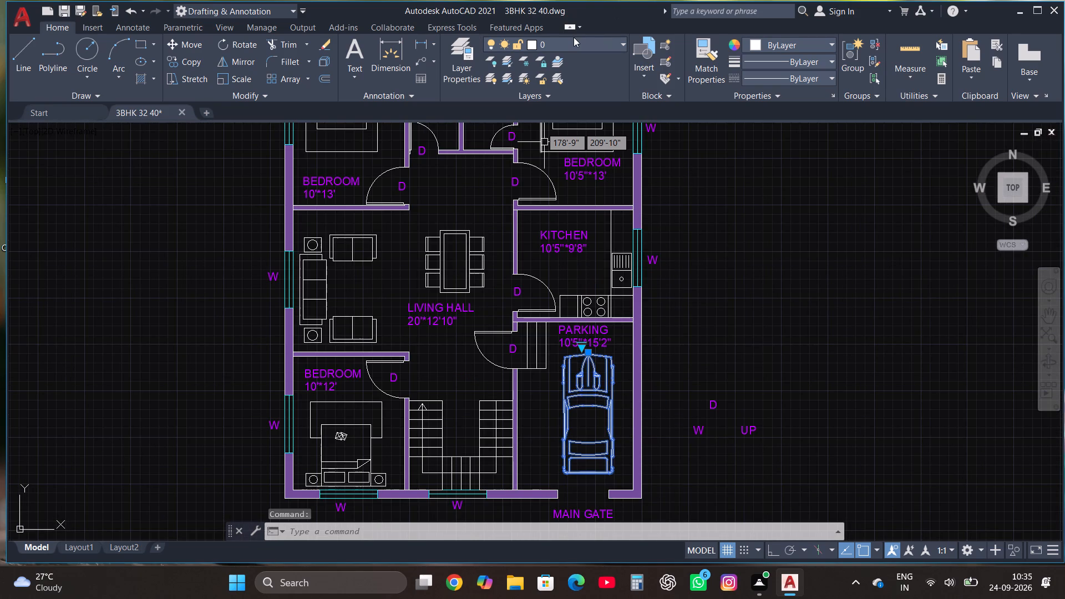
click(583, 44)
click(586, 104)
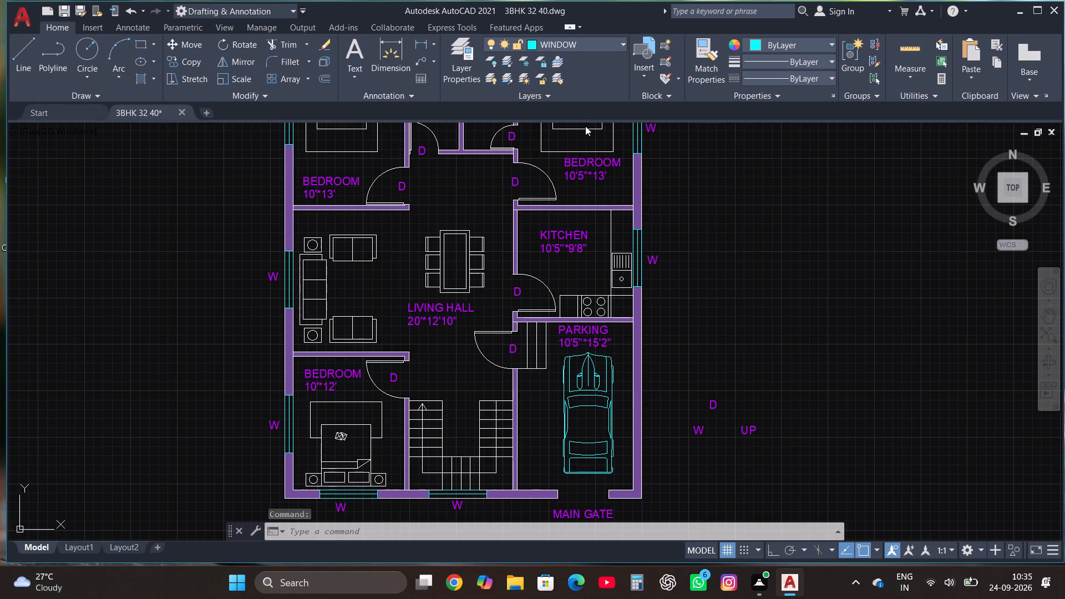
key(Escape)
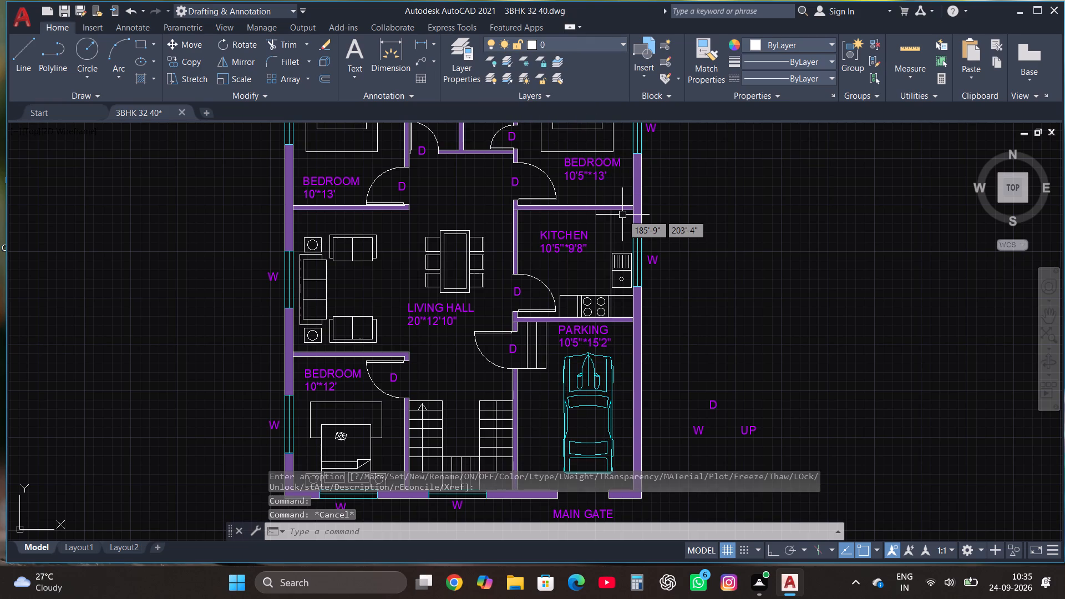
Draw a wall-thickness square with Rectangle at the building's north-west outer wall corner.
scroll(639, 227, down, 2)
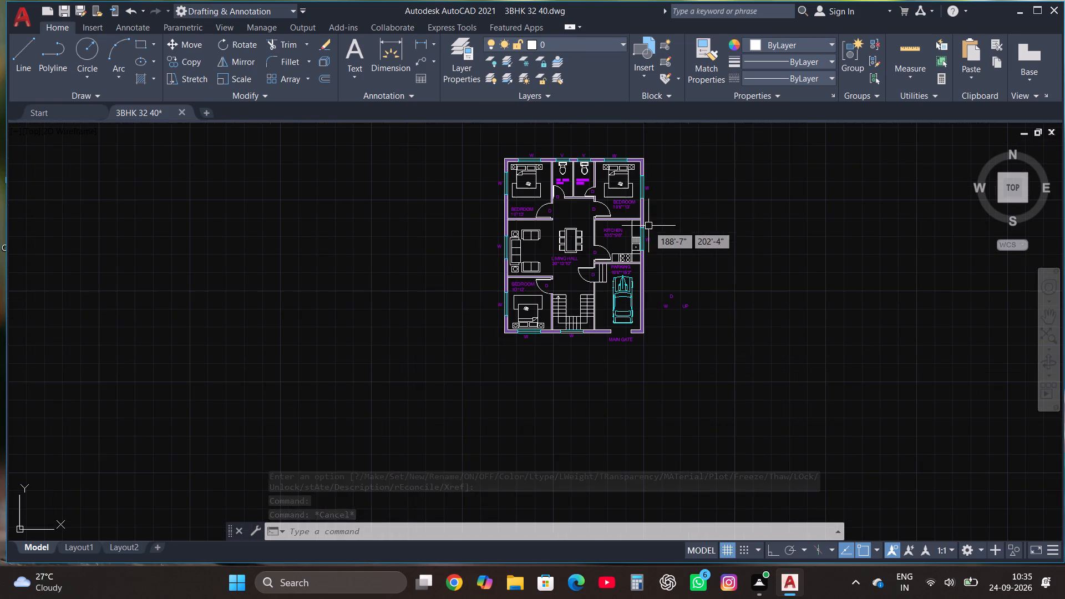
scroll(550, 158, up, 2)
scroll(469, 140, up, 1)
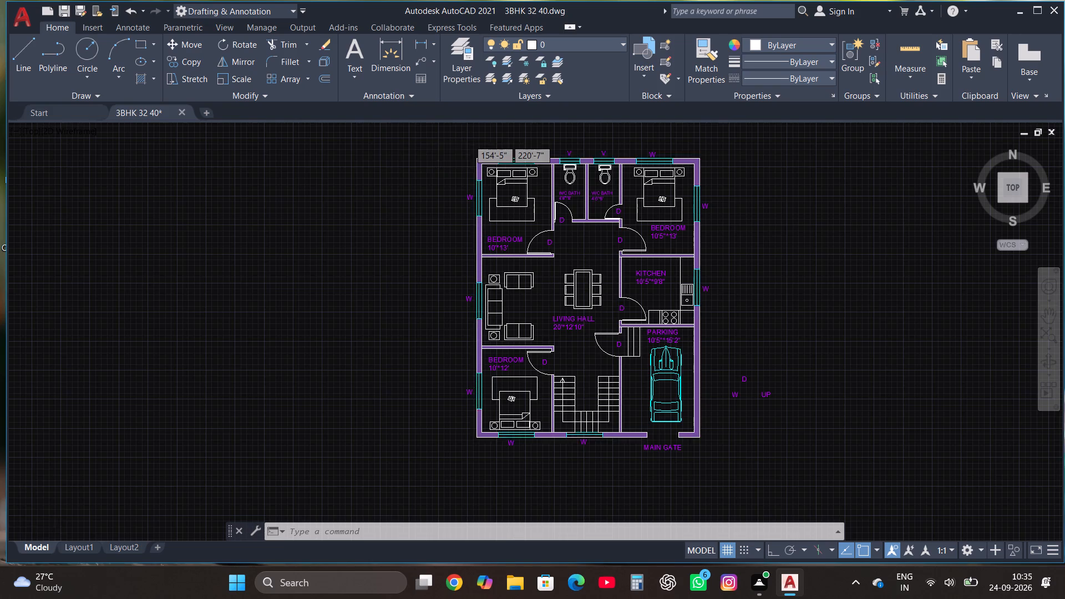
scroll(469, 140, up, 2)
scroll(600, 230, up, 1)
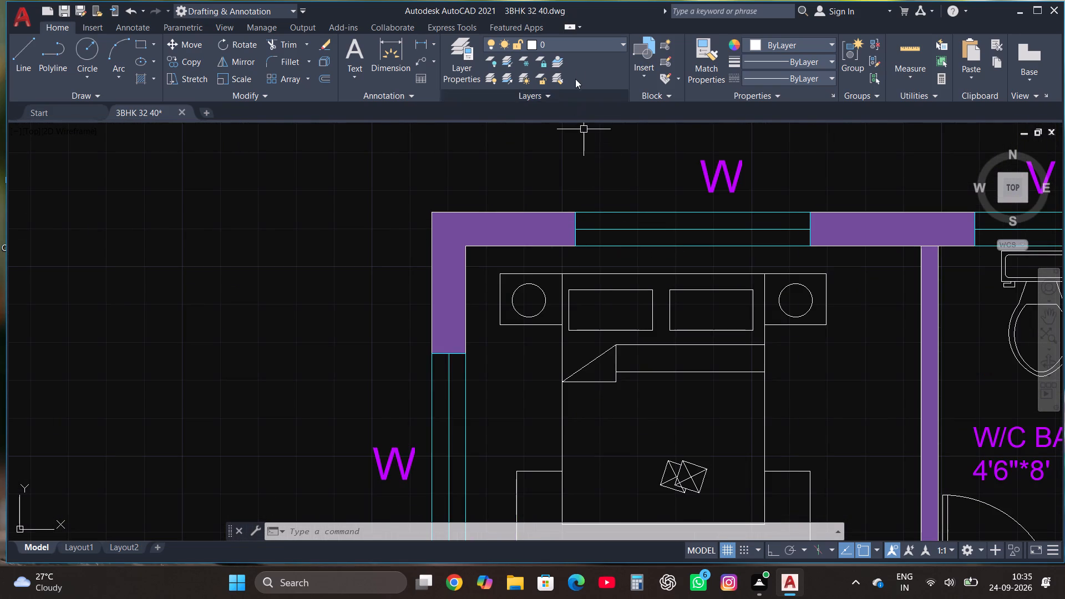
click(136, 44)
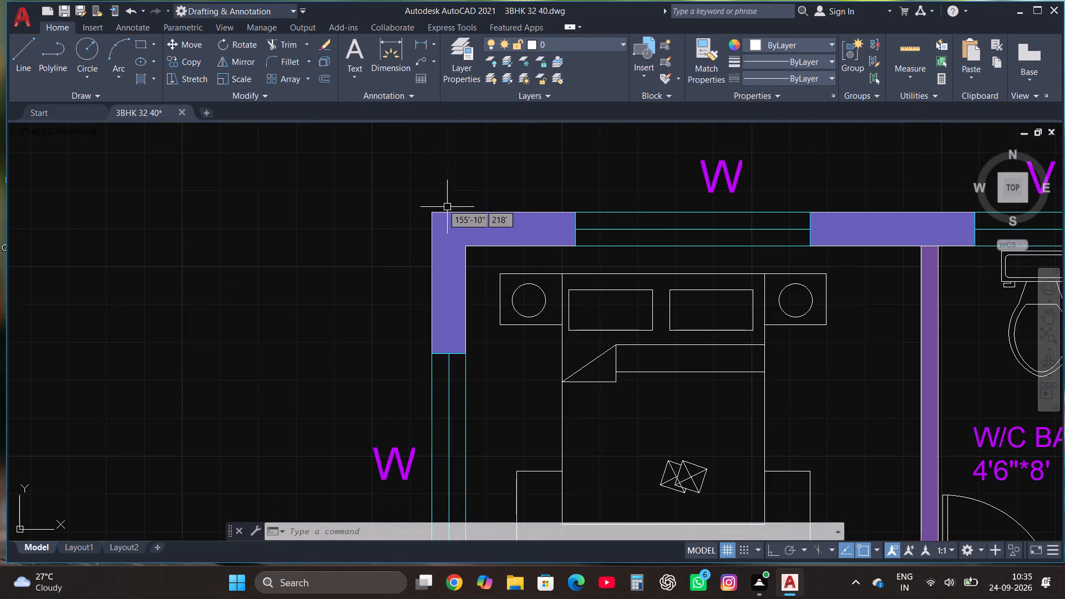
click(143, 44)
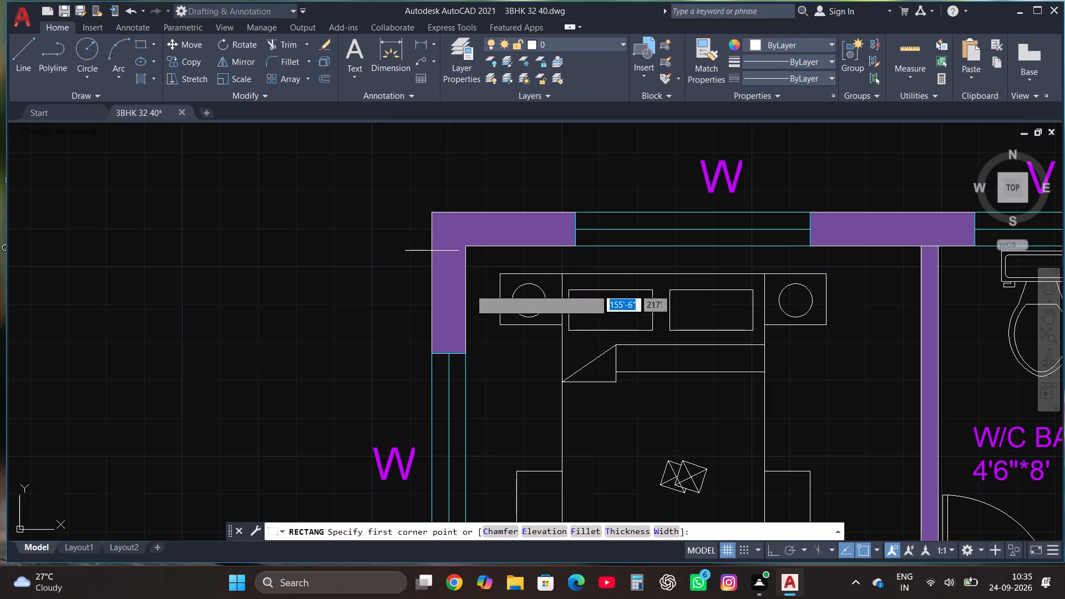
click(429, 210)
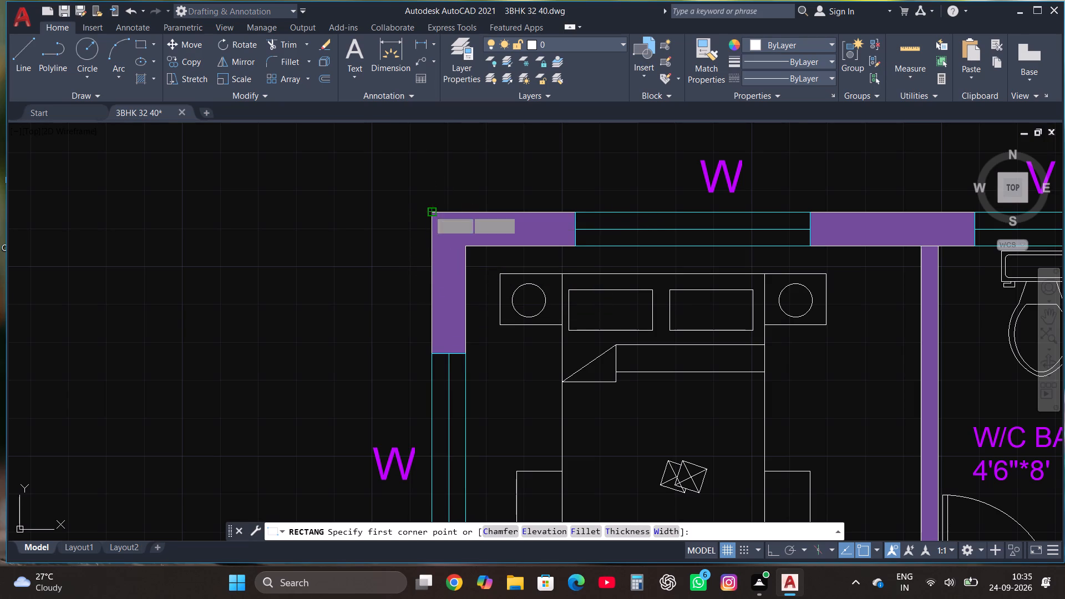
click(469, 246)
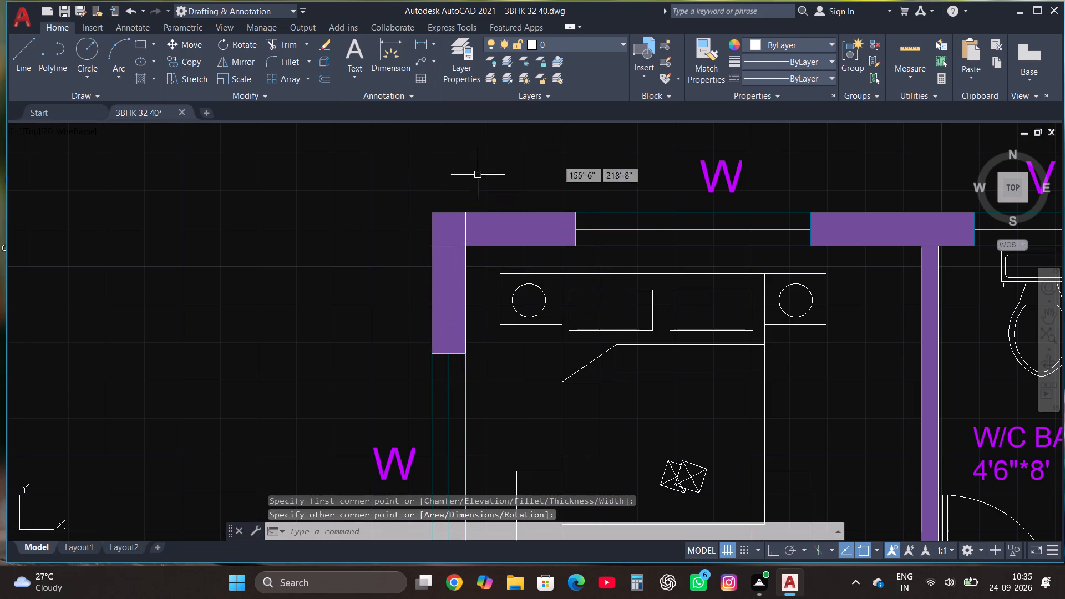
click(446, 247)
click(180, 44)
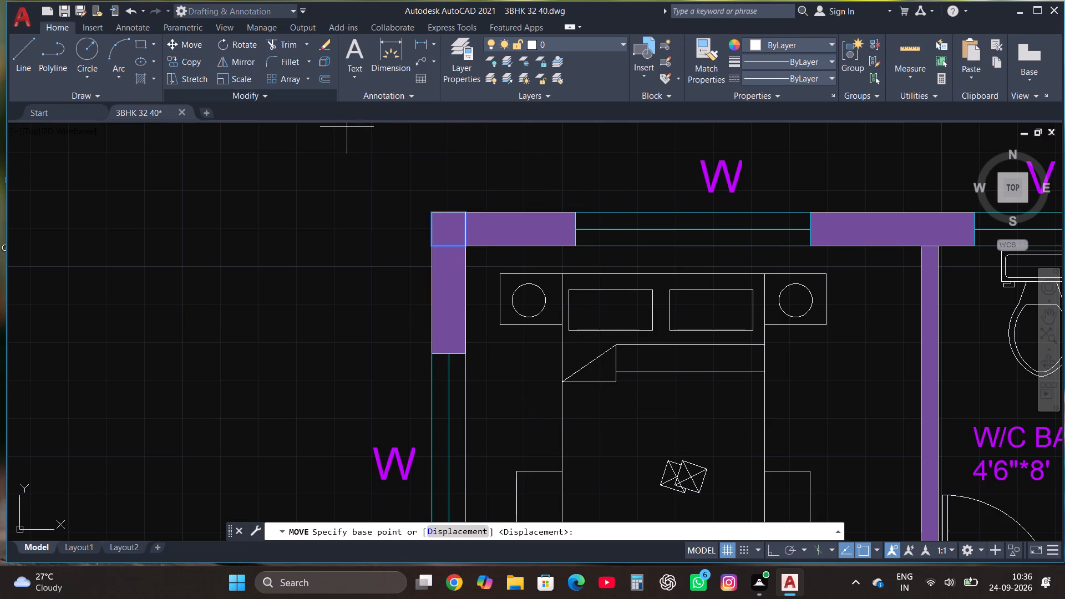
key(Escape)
Copy the north-west corner square in Multiple mode onto the north wall where the bathrooms' outer side walls meet it.
click(448, 247)
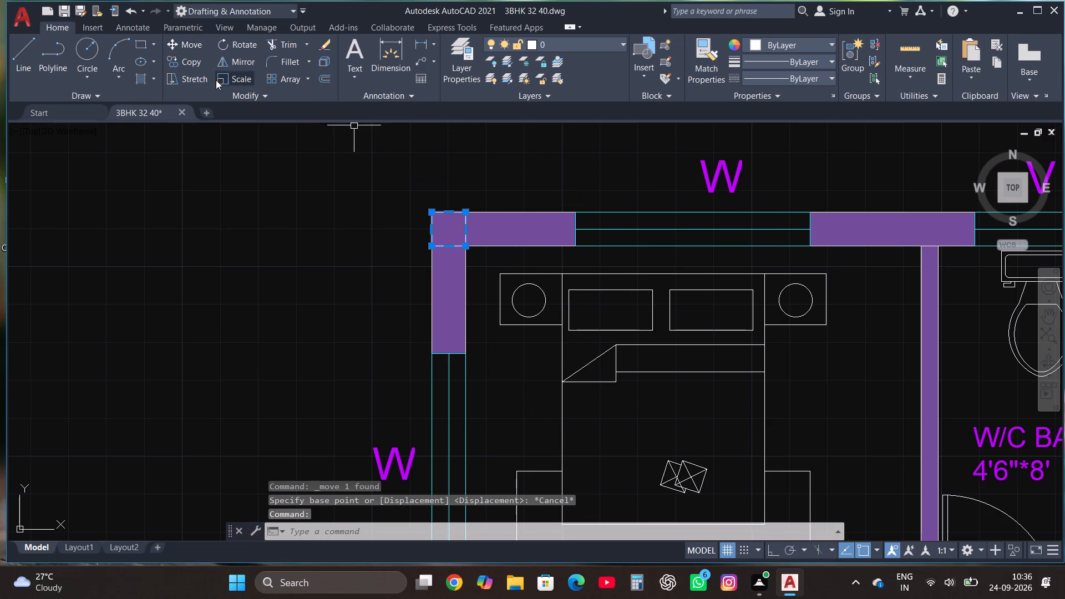
click(196, 62)
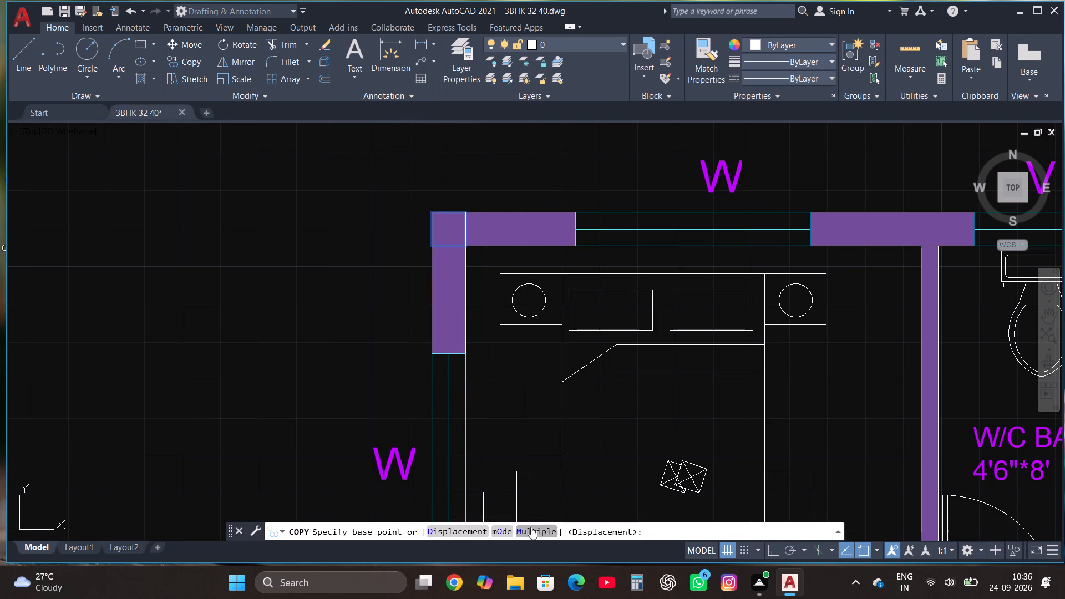
click(534, 530)
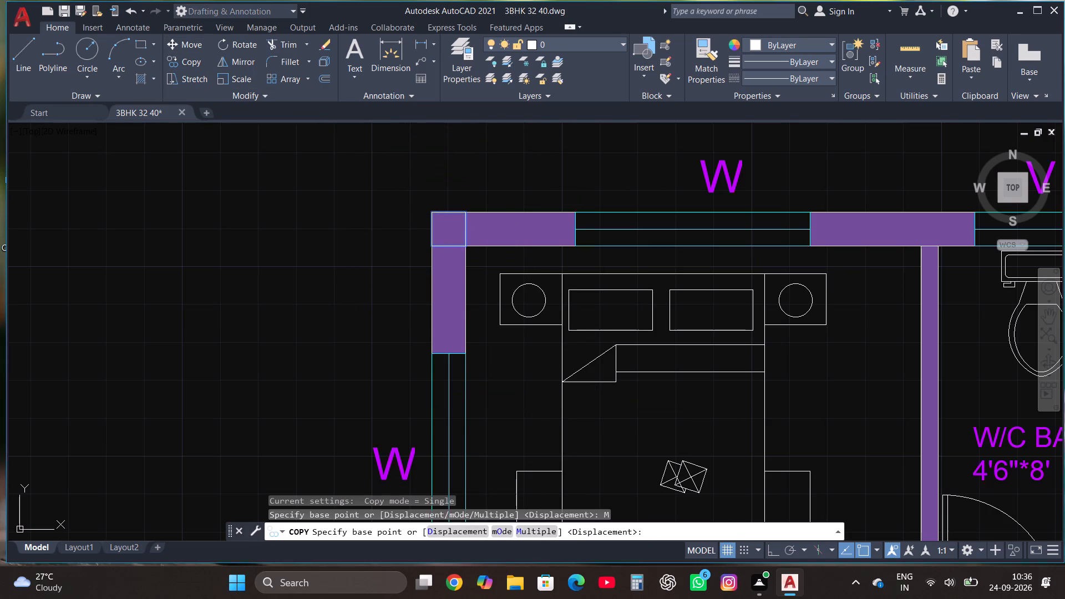
click(463, 214)
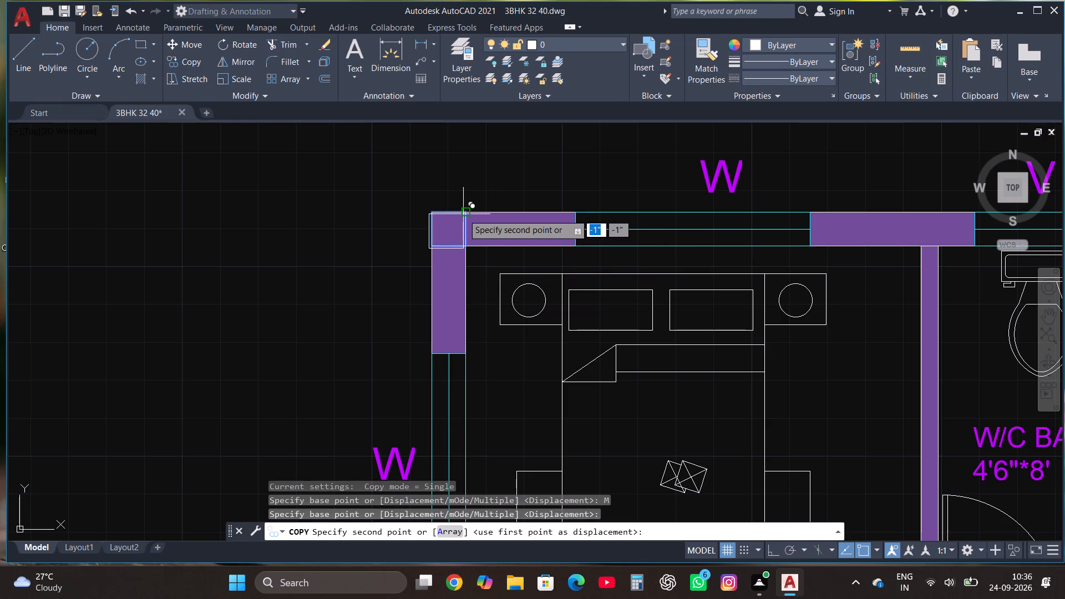
scroll(463, 214, down, 1)
scroll(788, 211, up, 2)
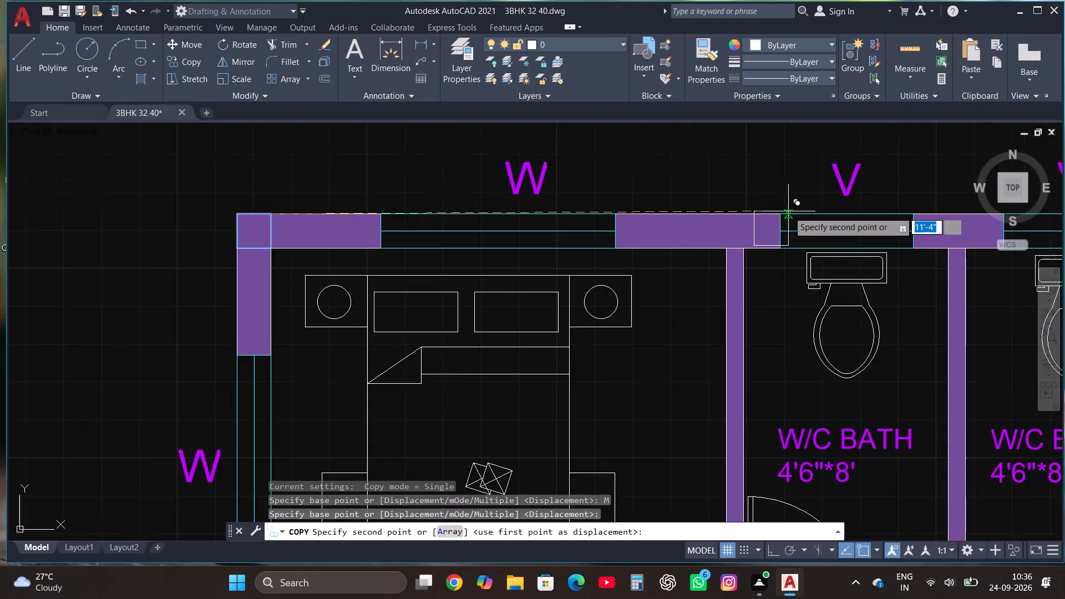
scroll(746, 217, up, 1)
key(F8)
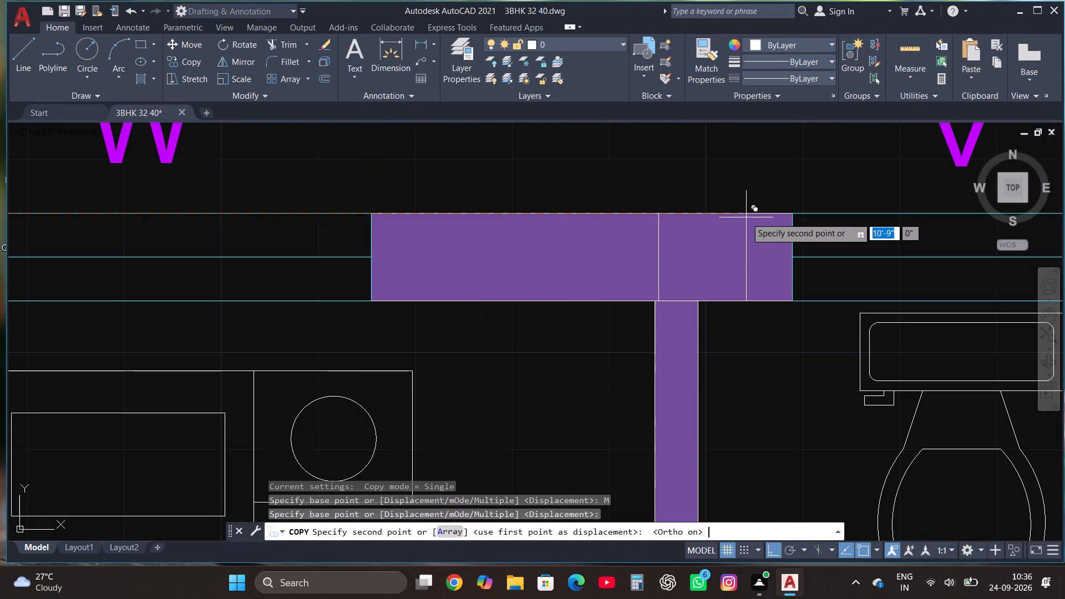
click(733, 219)
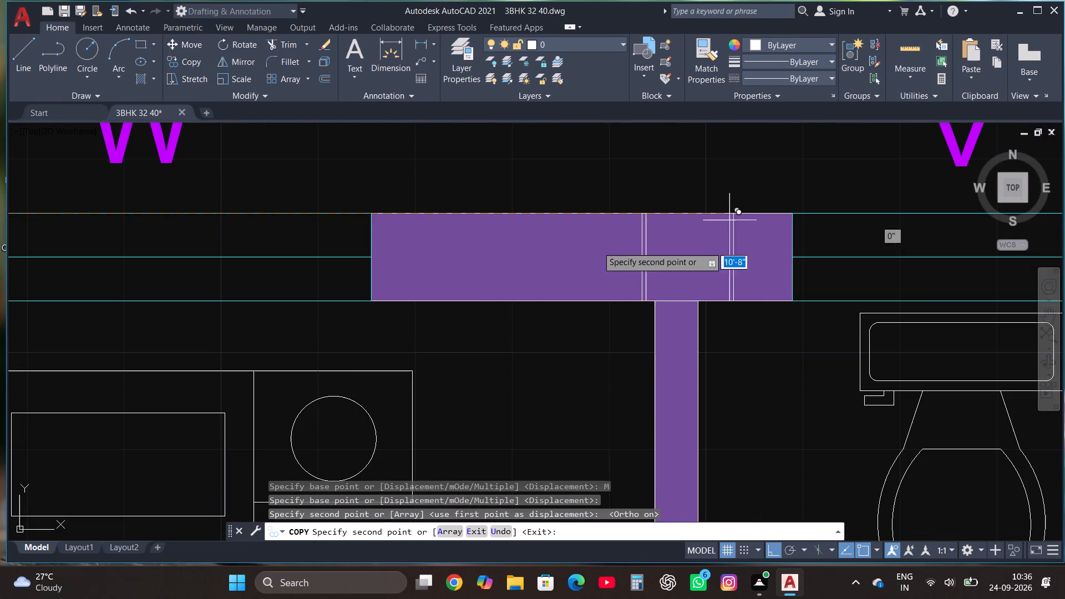
scroll(560, 259, down, 2)
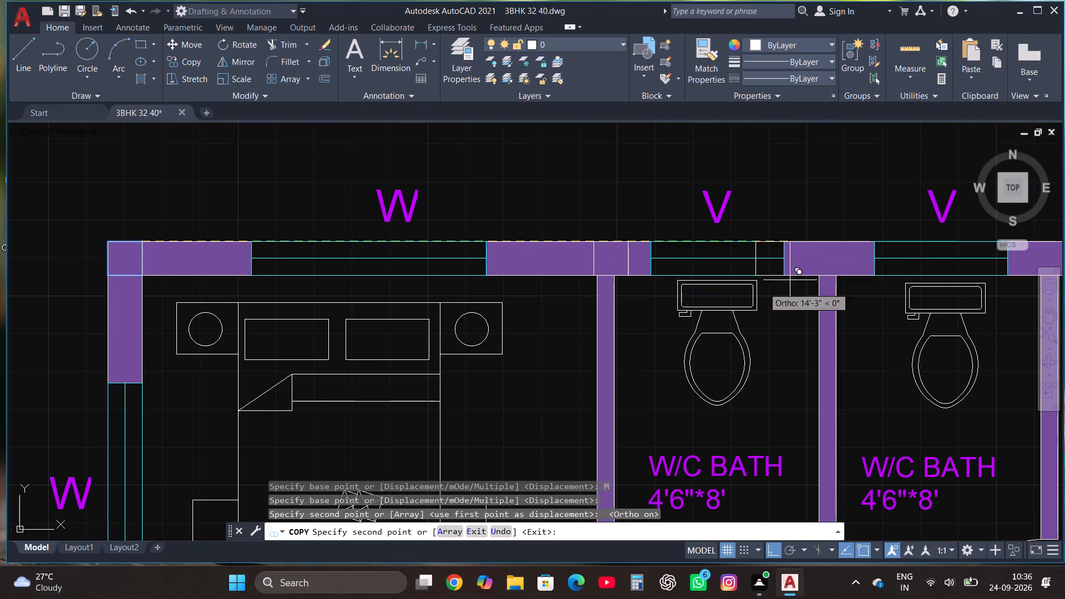
scroll(596, 327, down, 2)
scroll(765, 317, up, 1)
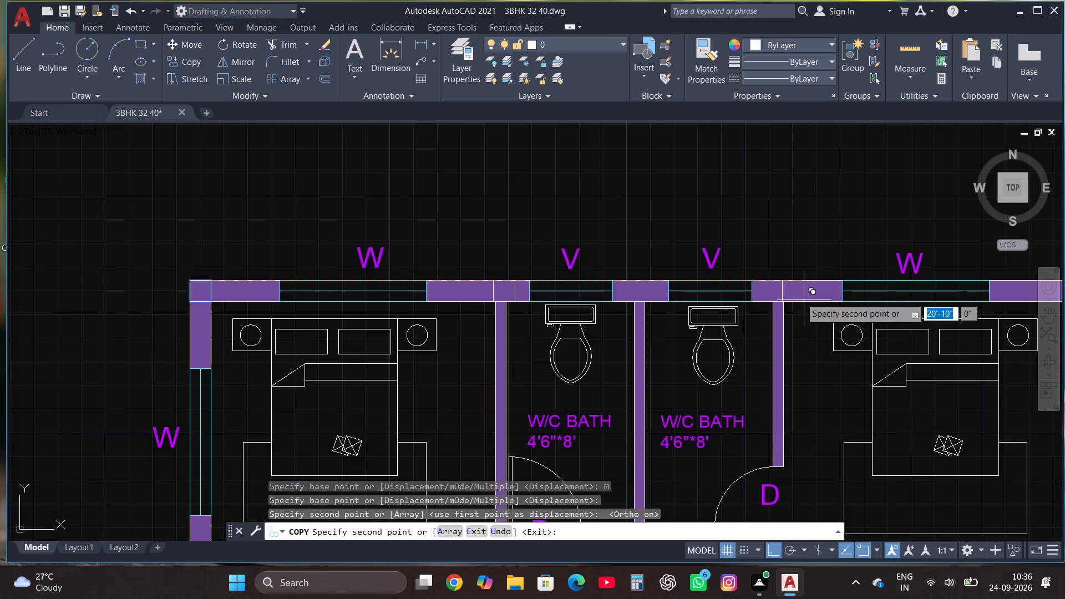
scroll(798, 297, up, 2)
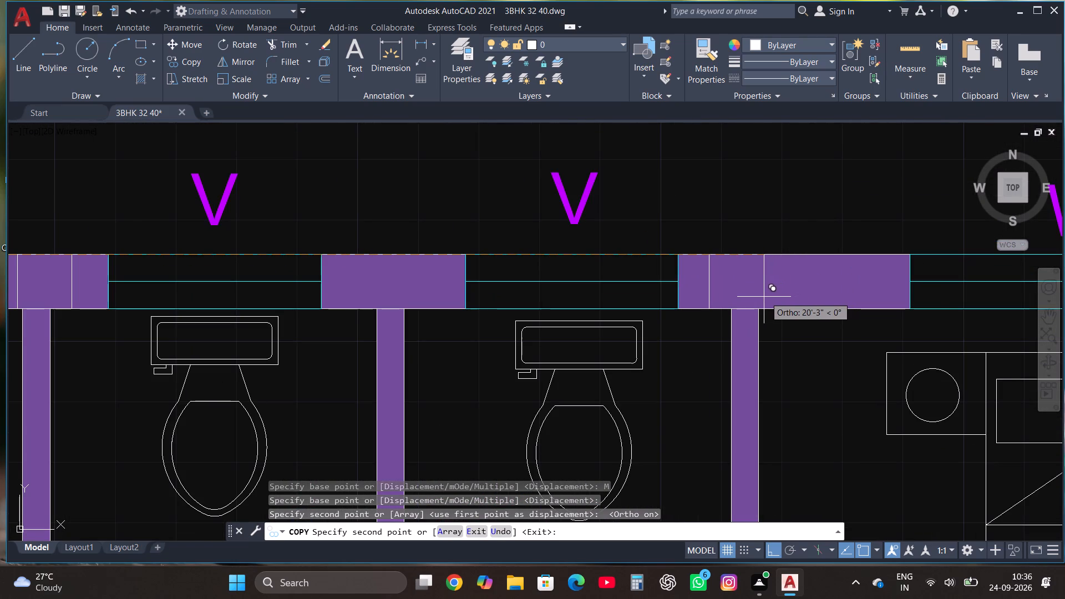
click(764, 297)
Place another copy of the wall-thickness square at the building's north-east corner, on the east wall.
scroll(612, 338, down, 2)
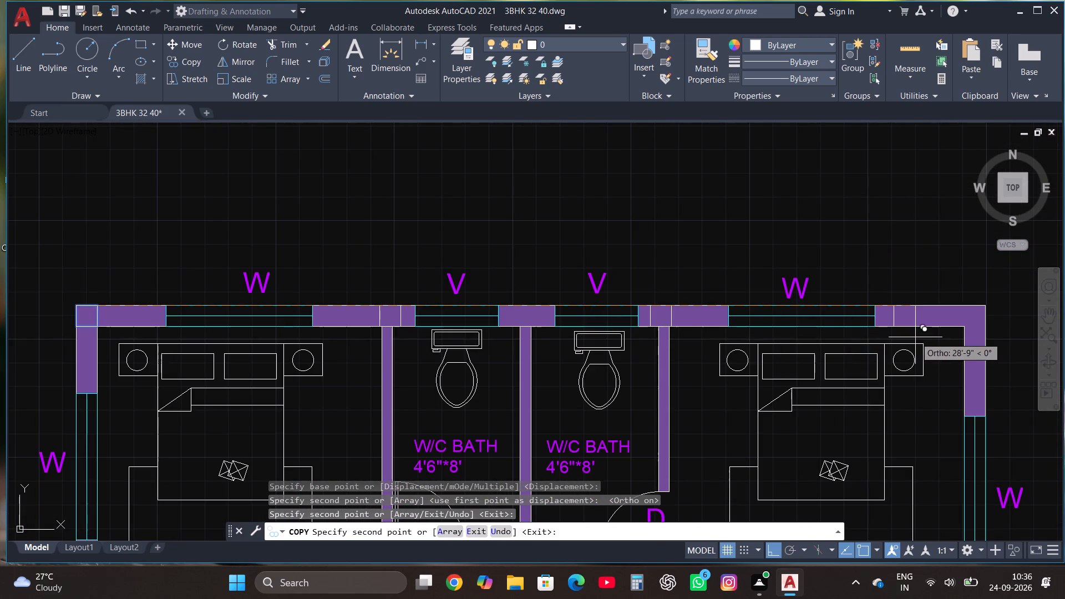
scroll(915, 337, up, 1)
scroll(905, 349, down, 1)
scroll(980, 332, up, 1)
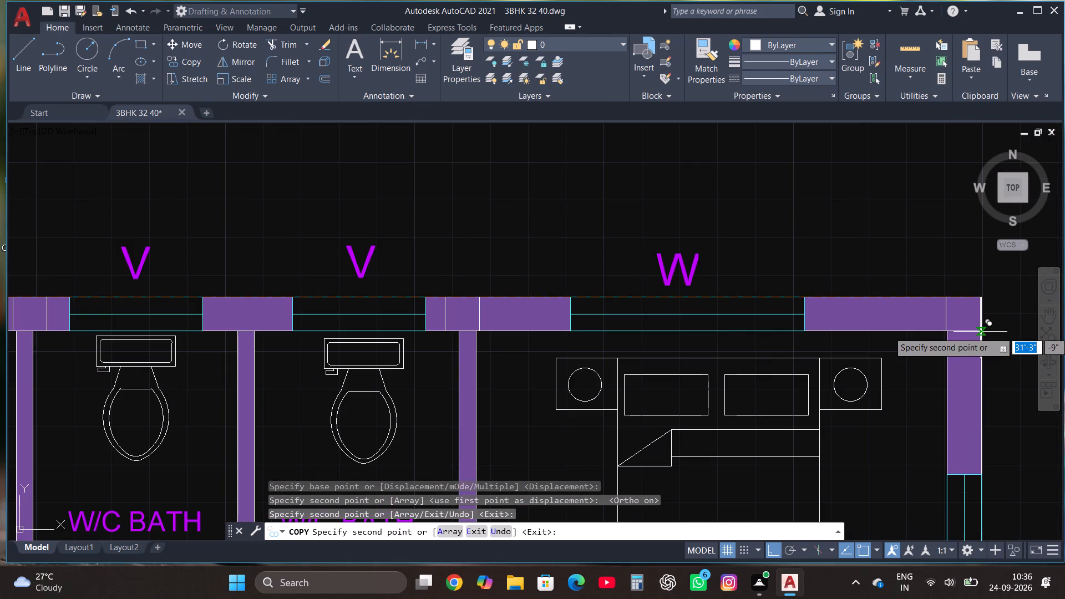
click(981, 332)
Place square copies at the east and west ends of the wall between the 10'5"*13' bedroom and the kitchen.
scroll(656, 322, down, 2)
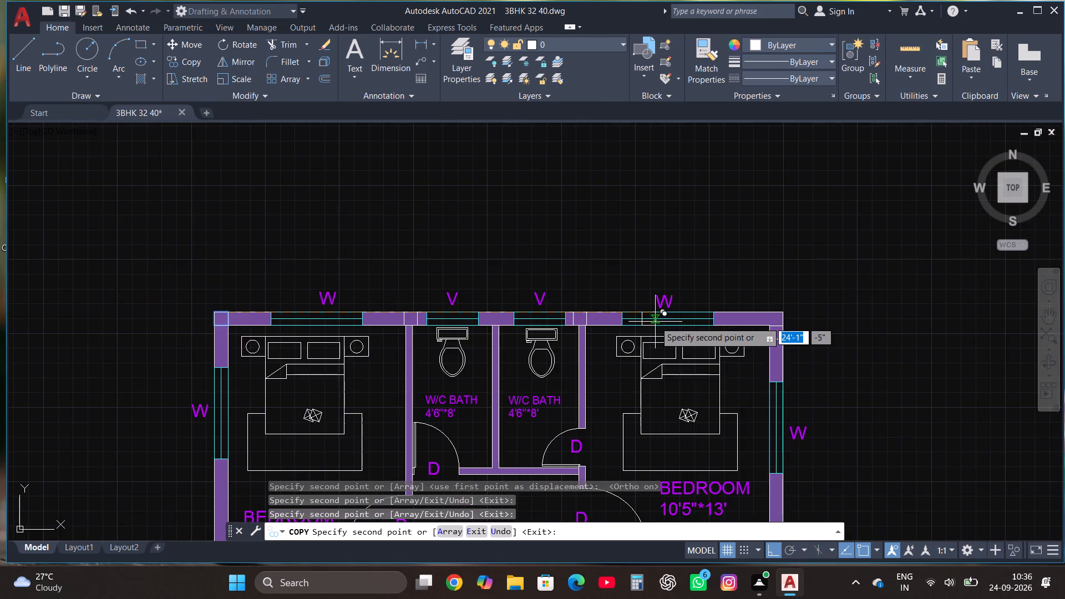
scroll(655, 322, down, 2)
scroll(706, 420, up, 2)
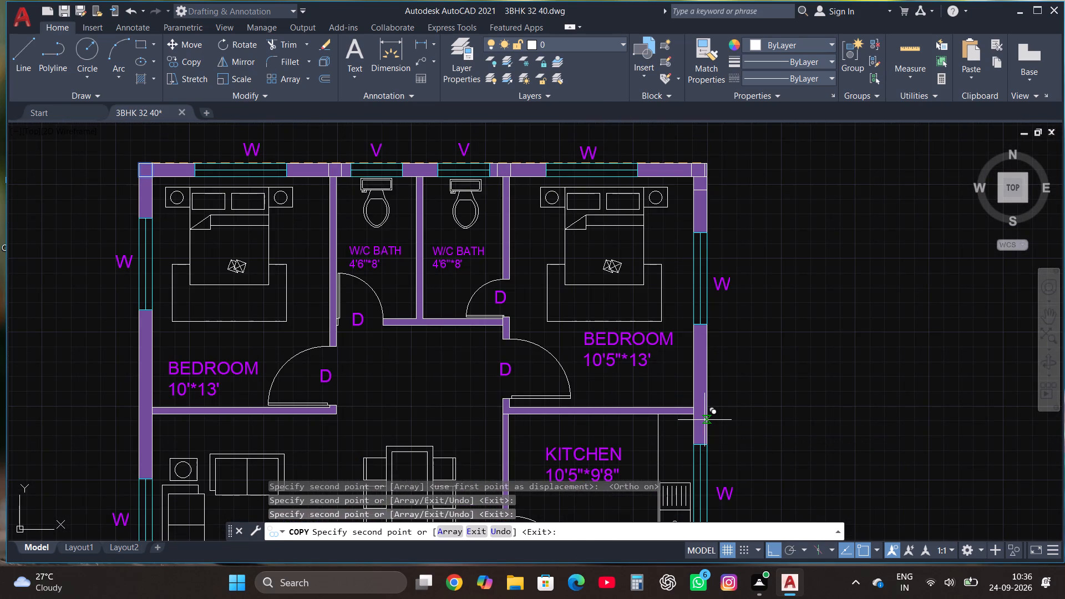
key(F8)
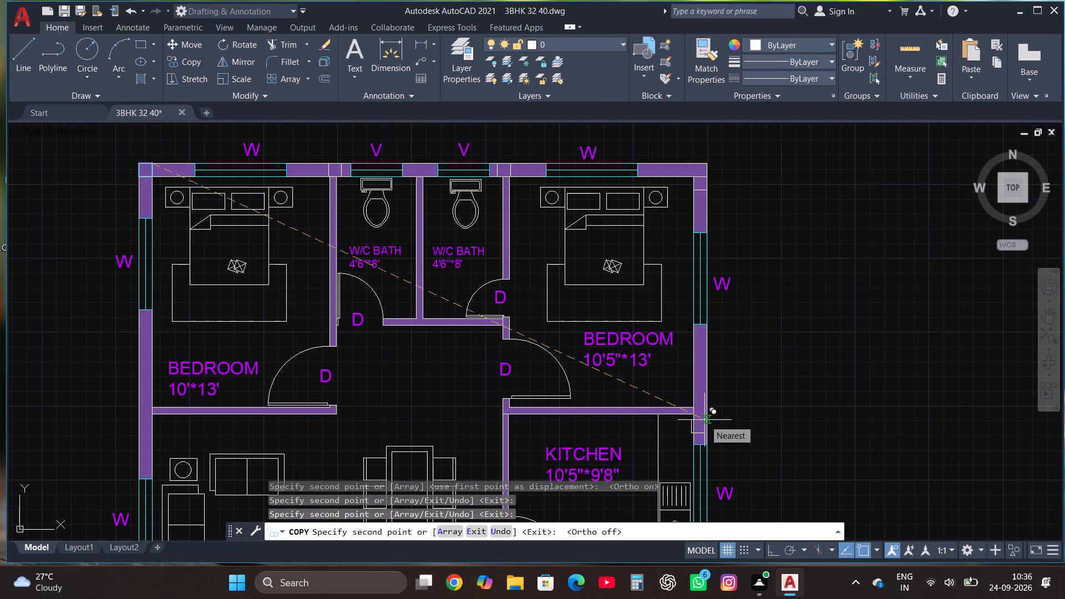
scroll(707, 417, up, 2)
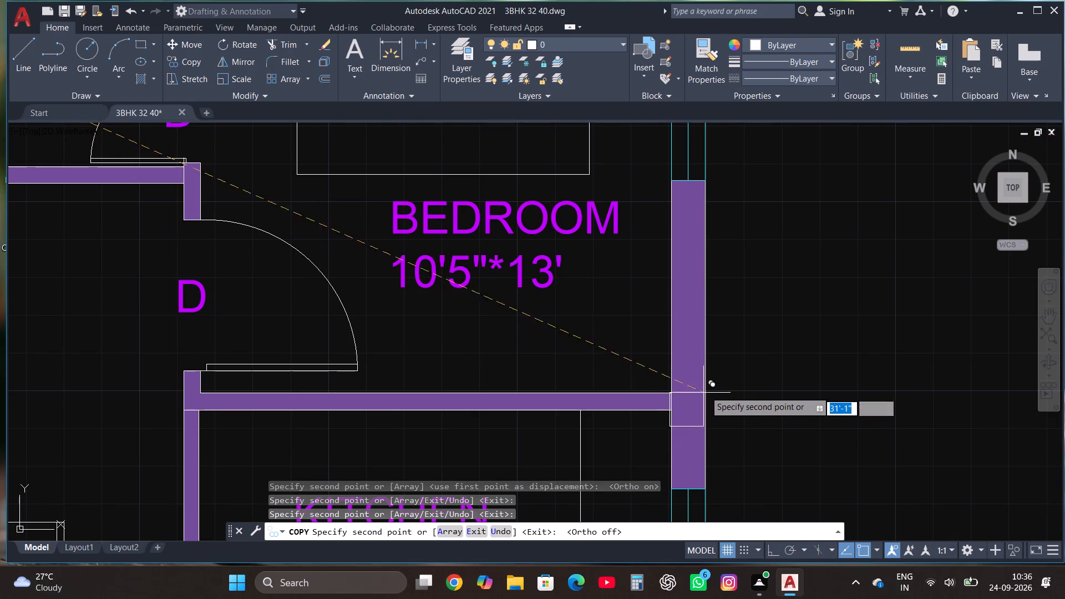
click(706, 387)
scroll(777, 296, down, 1)
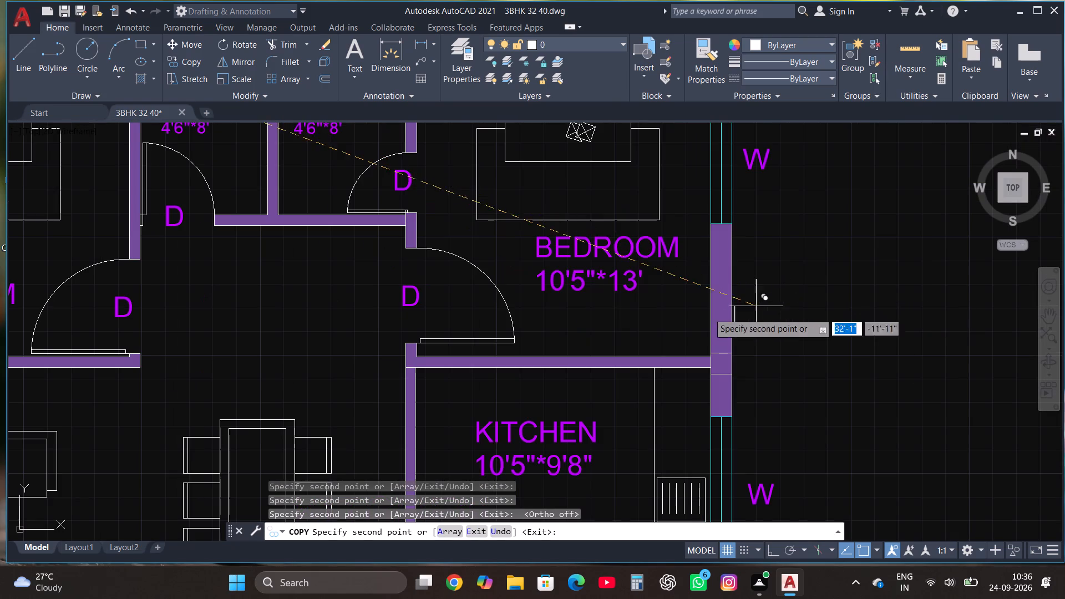
scroll(436, 348, up, 2)
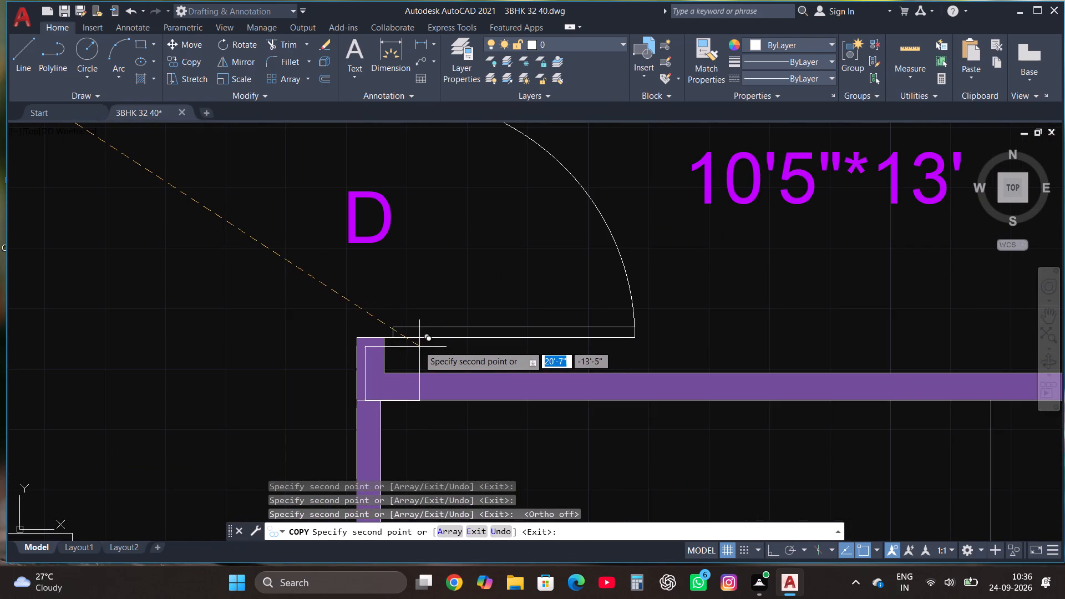
click(412, 348)
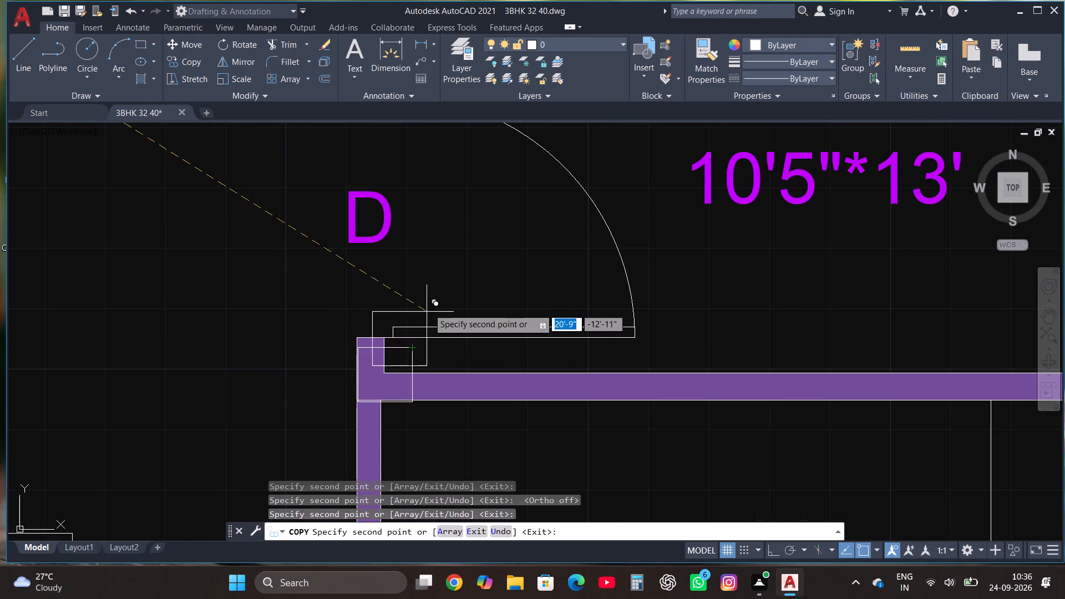
Place square copies at the east and west ends of the wall between the kitchen and the parking area.
scroll(429, 308, down, 3)
scroll(543, 295, down, 1)
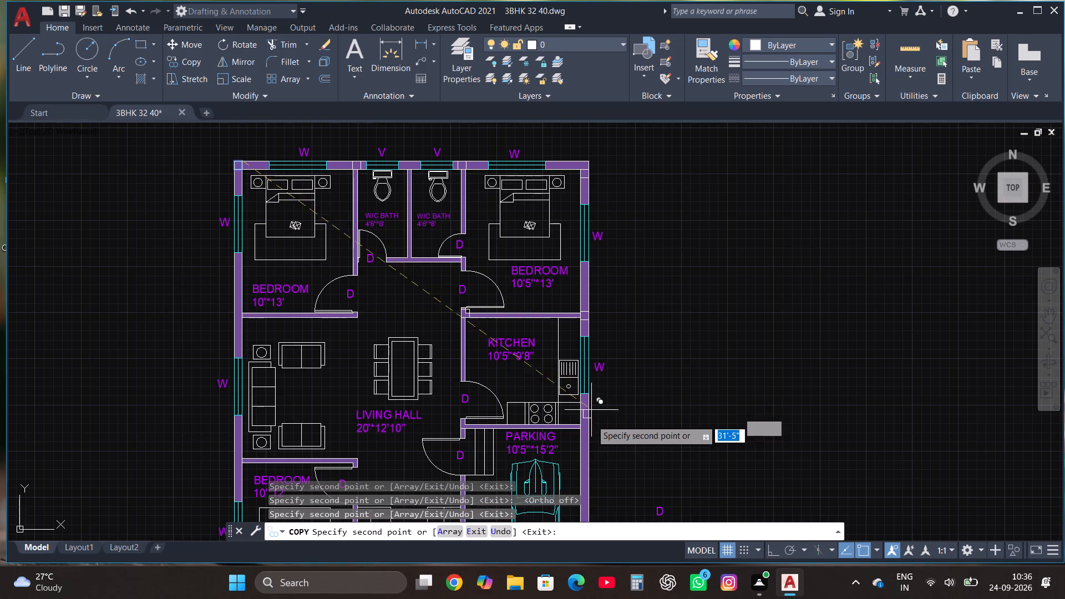
scroll(591, 430, up, 3)
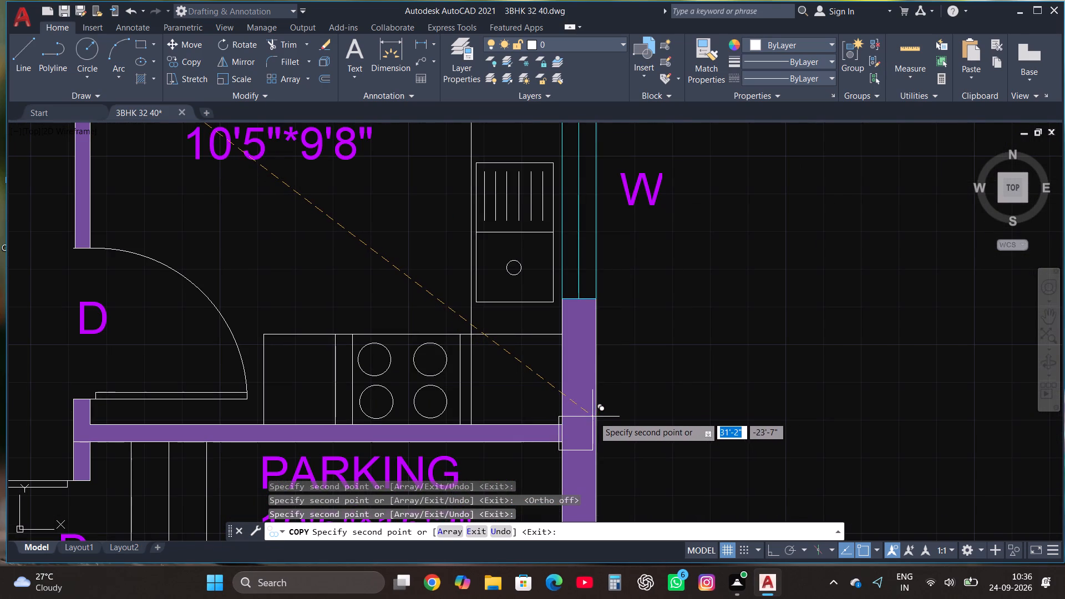
click(595, 417)
scroll(798, 324, down, 1)
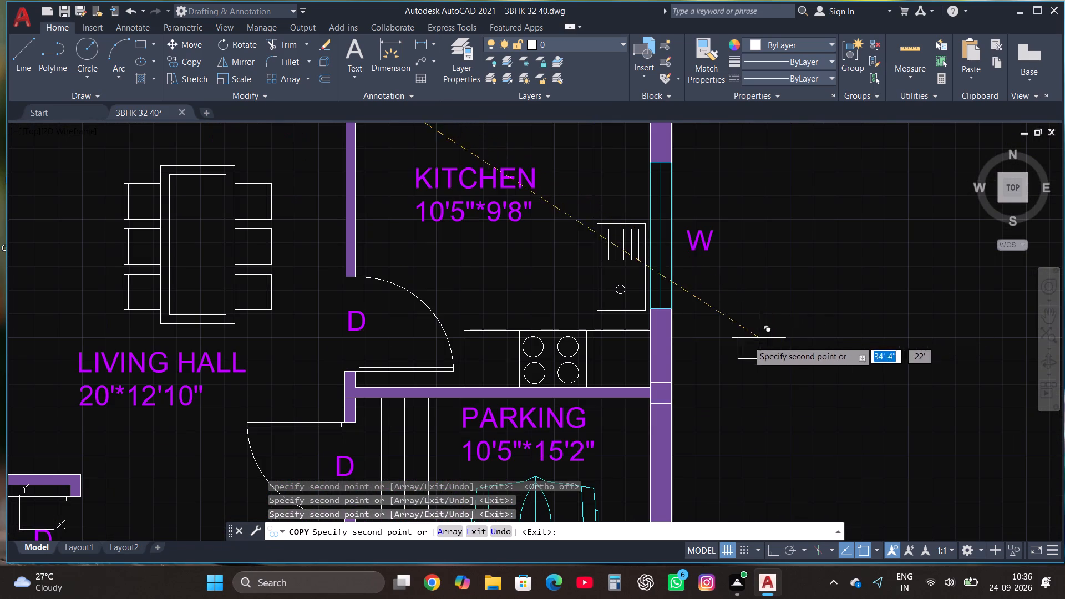
scroll(352, 382, up, 2)
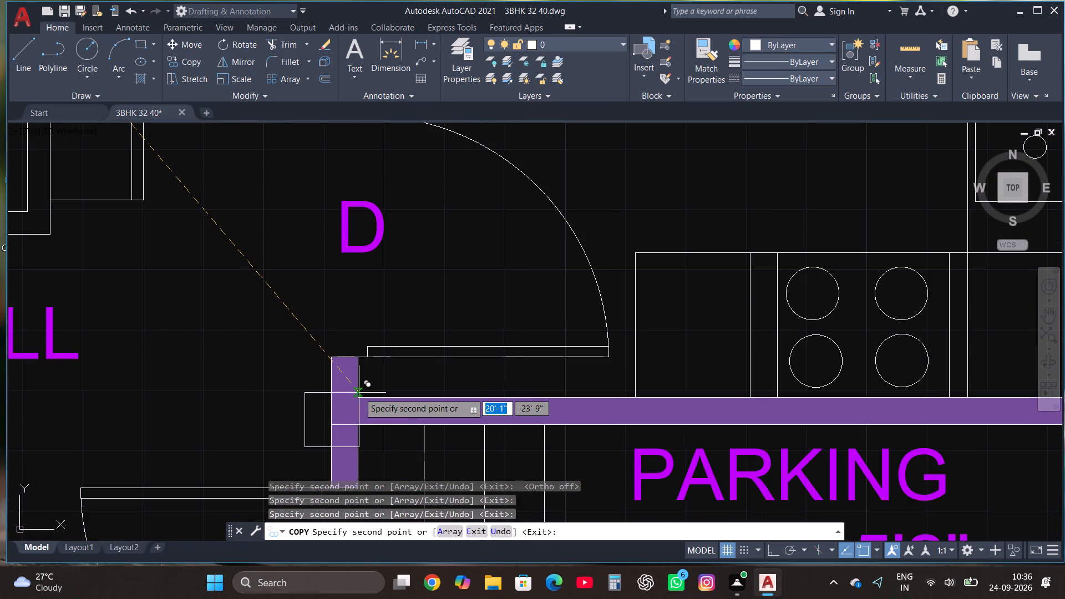
click(359, 393)
Place a copy of the square at the building's south-east outer corner, east of the main gate.
scroll(459, 302, down, 5)
scroll(610, 288, down, 1)
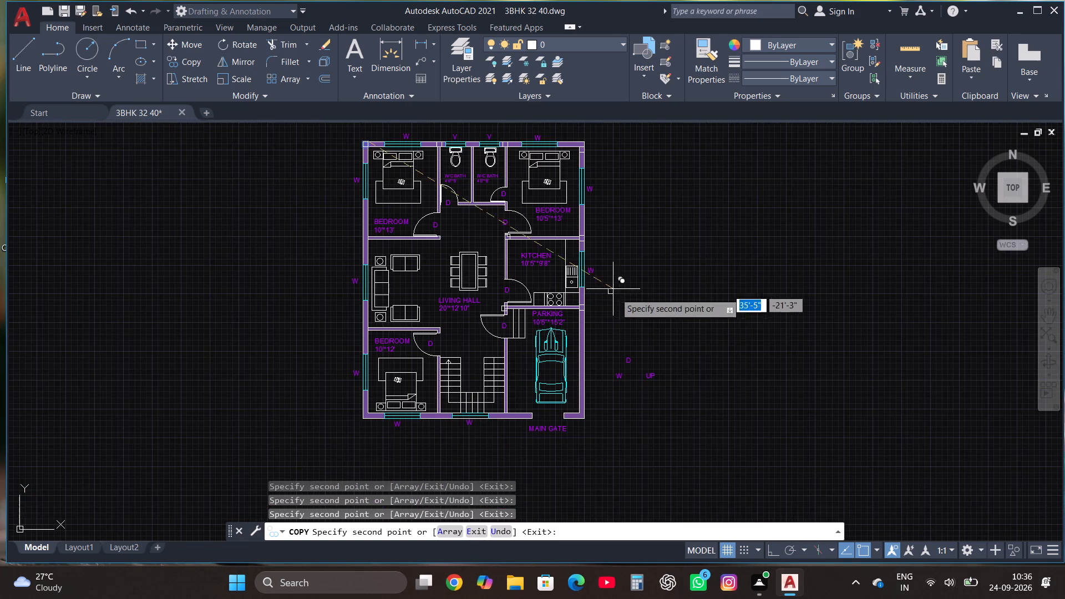
scroll(572, 421, up, 3)
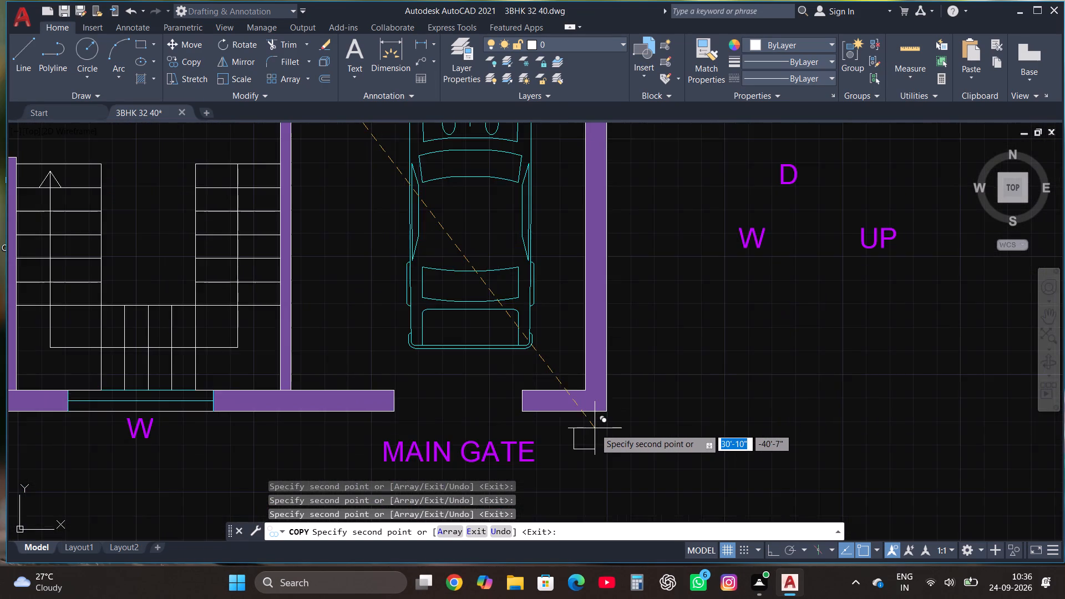
scroll(595, 428, up, 1)
click(611, 369)
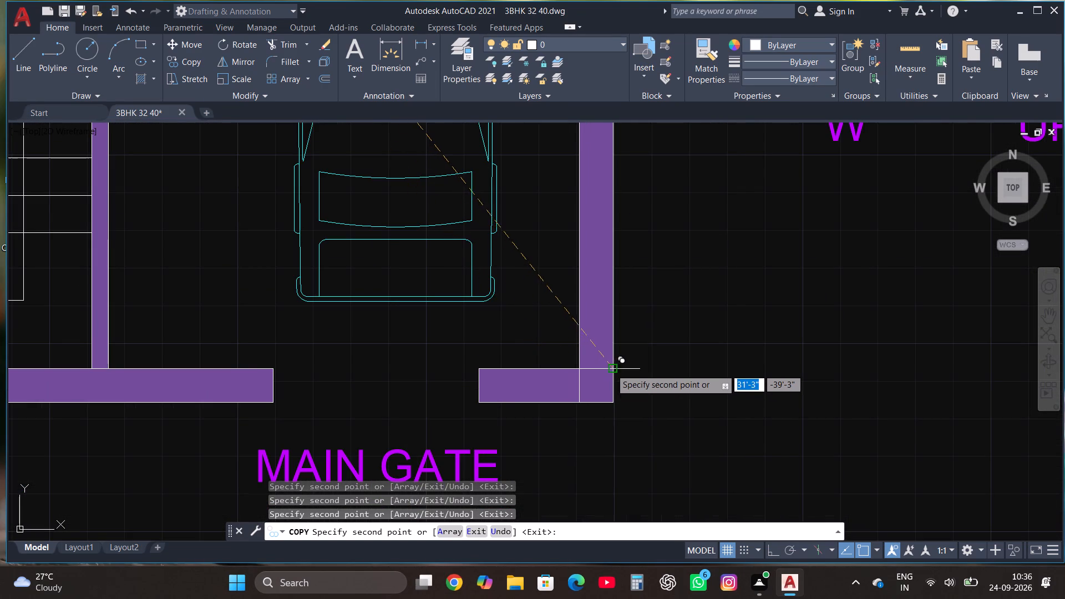
Place square copies on the south wall where the staircase's east and west side walls meet it.
scroll(625, 348, down, 3)
scroll(513, 348, up, 2)
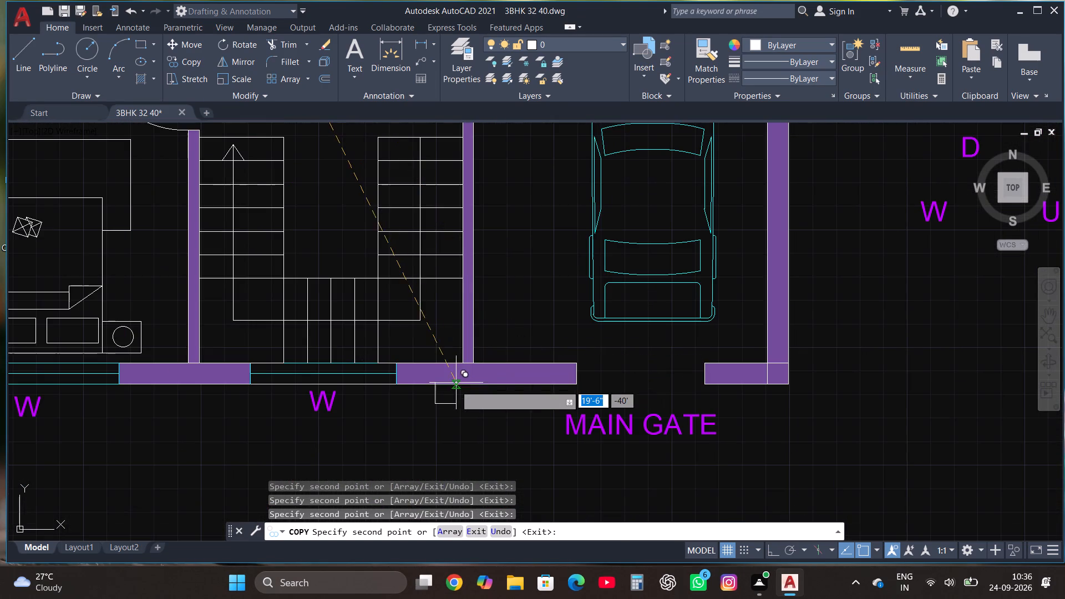
scroll(455, 385, up, 1)
click(494, 351)
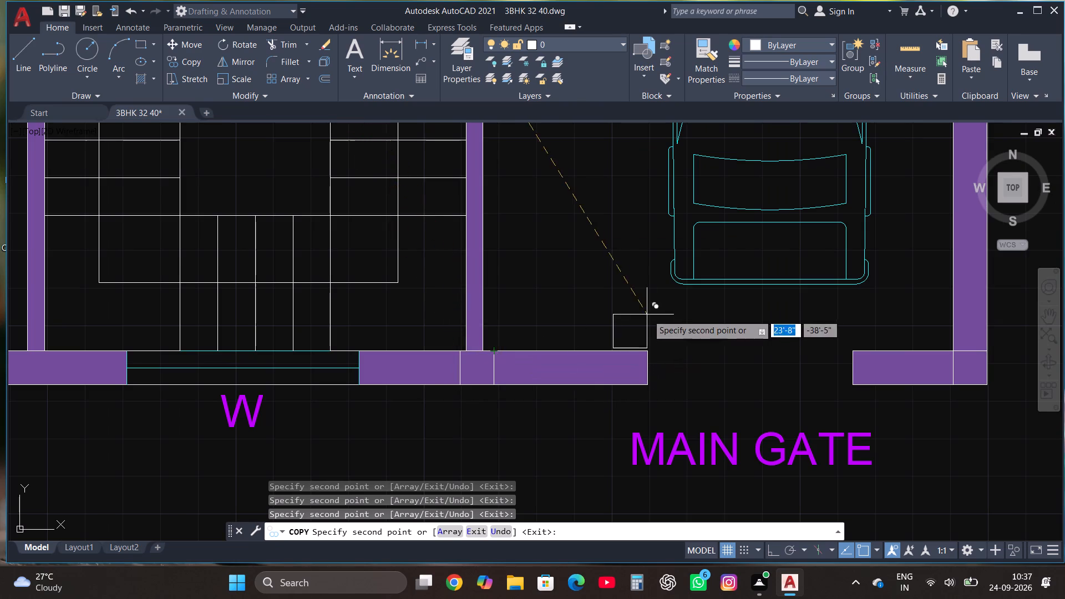
scroll(659, 317, down, 2)
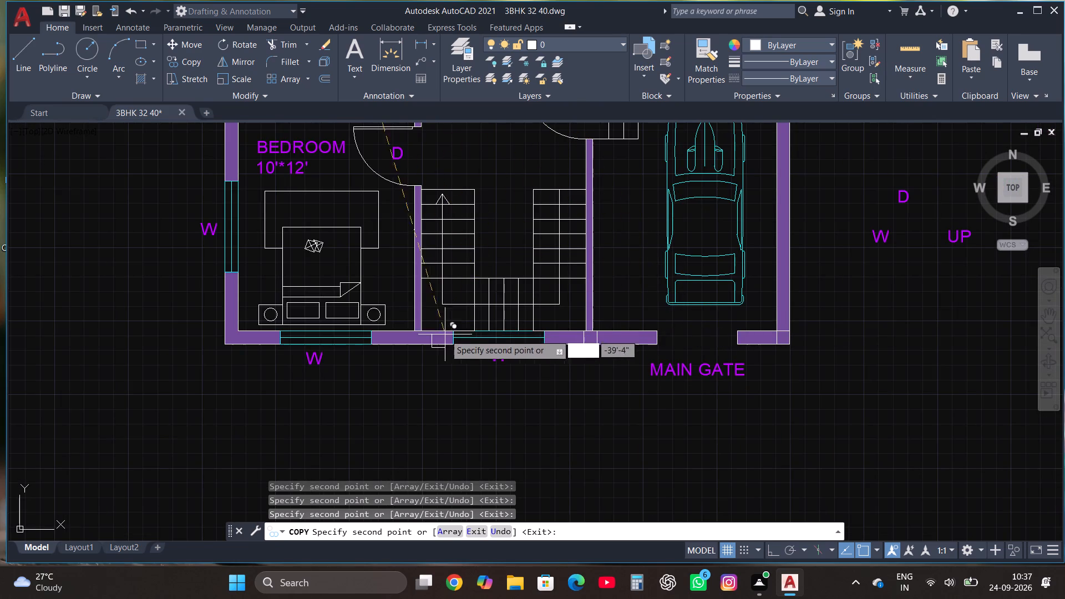
scroll(425, 324, up, 2)
click(415, 341)
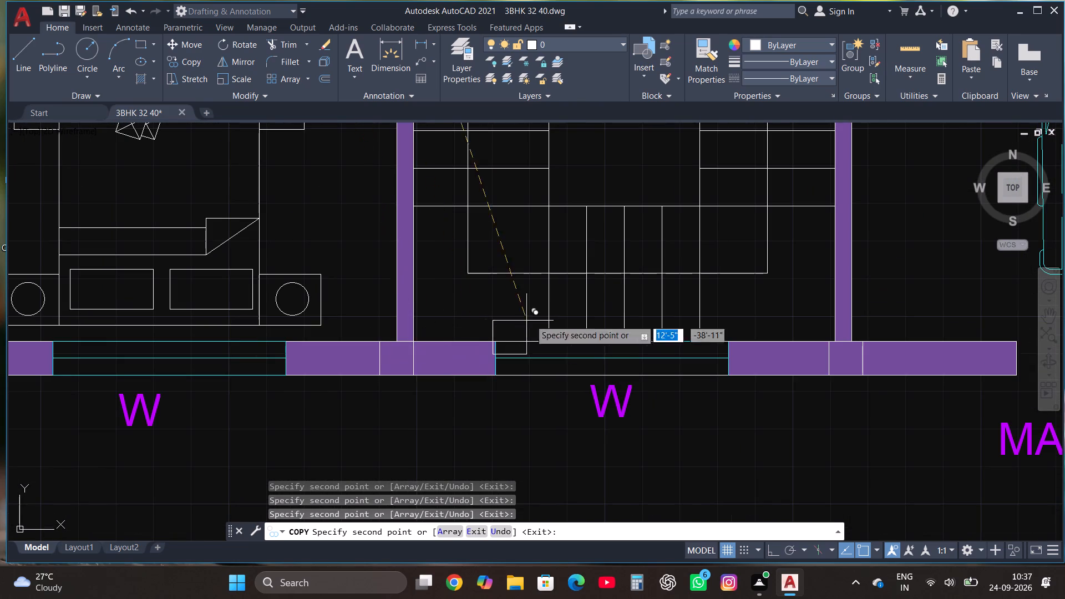
Place a copy of the square at the building's south-west outer wall corner.
scroll(672, 295, down, 4)
scroll(561, 307, up, 3)
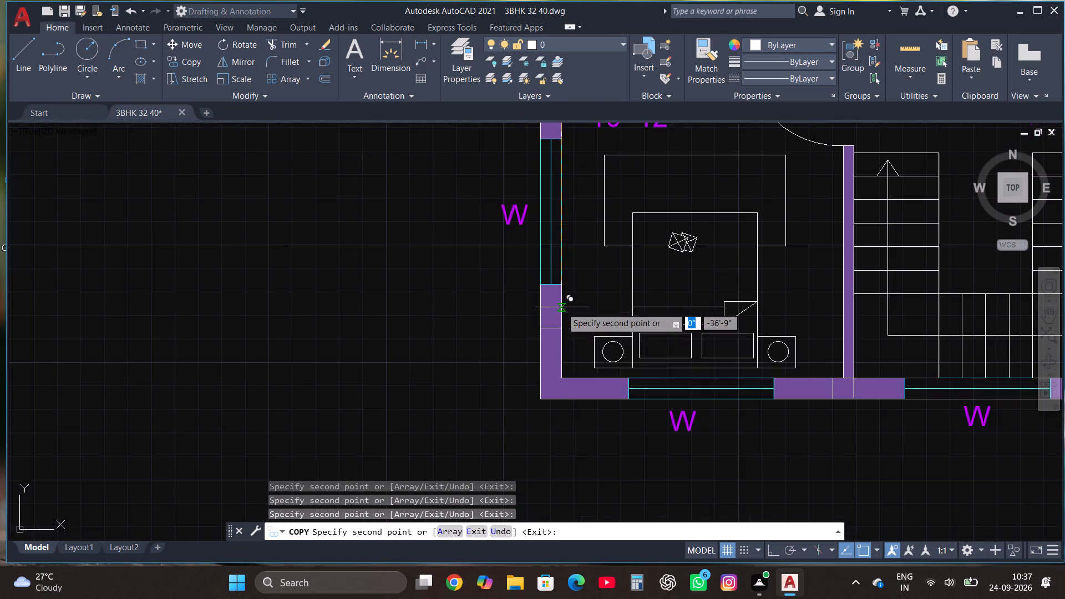
scroll(558, 382, up, 1)
click(566, 373)
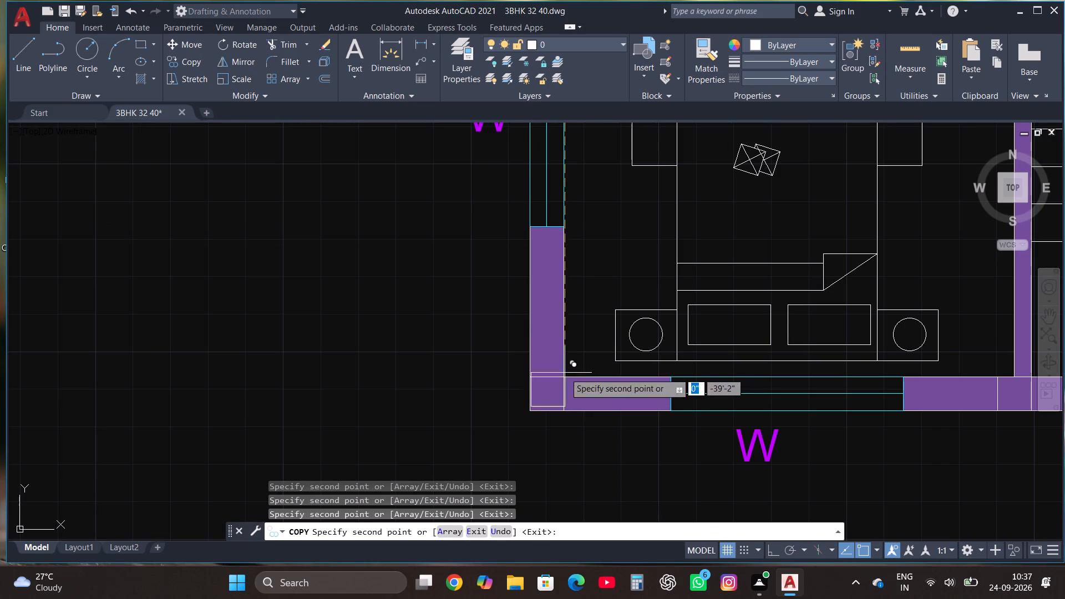
Place square copies at the east and west ends of the wall between the living hall and the 10'*12' bedroom.
scroll(494, 356, down, 3)
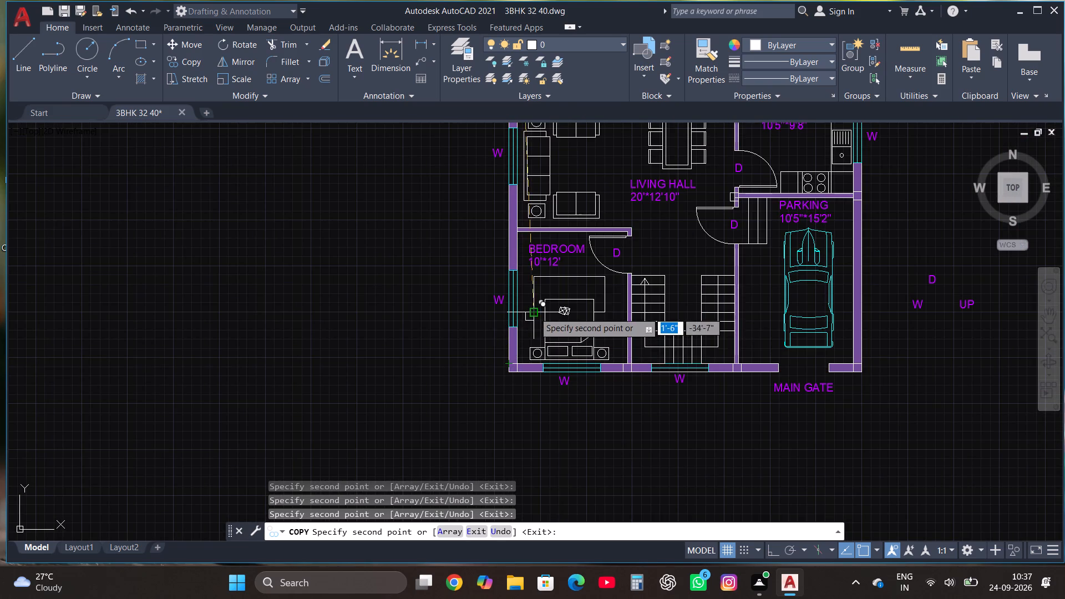
scroll(634, 254, up, 2)
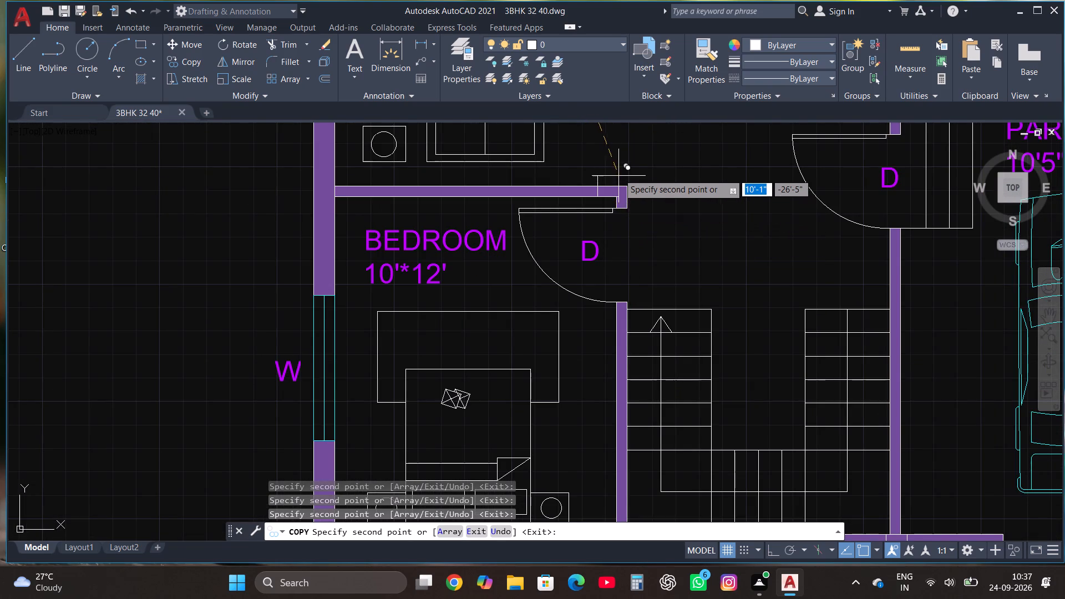
scroll(618, 174, up, 2)
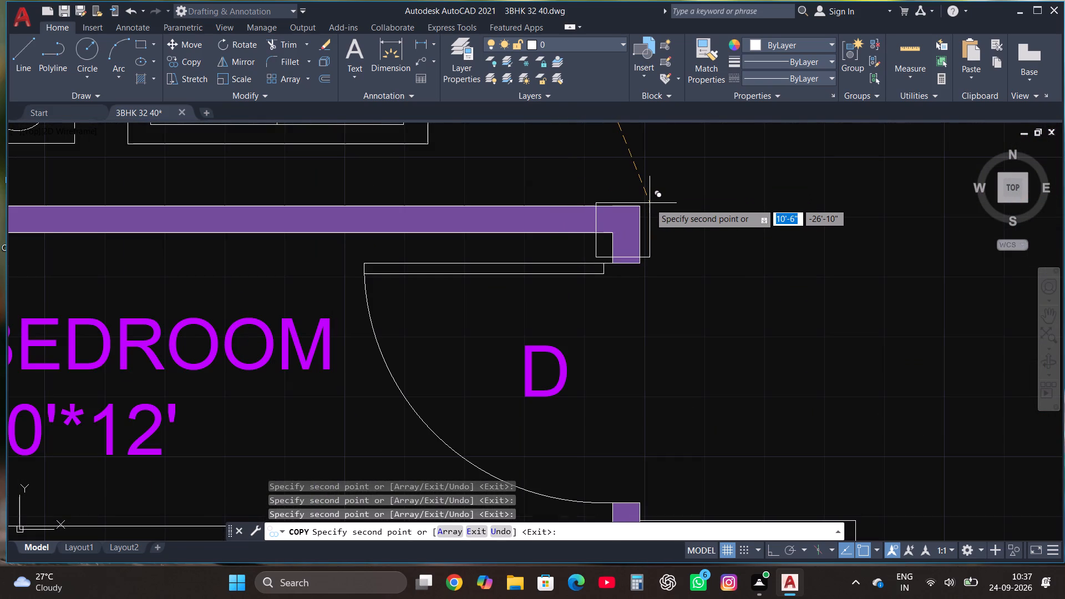
click(650, 205)
scroll(740, 184, down, 2)
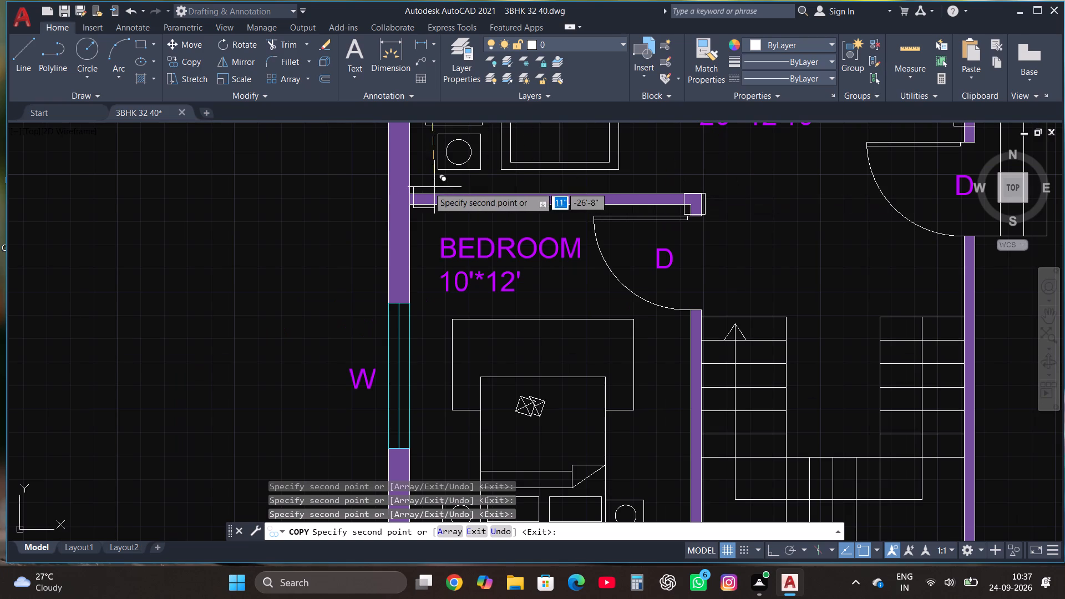
scroll(413, 184, up, 2)
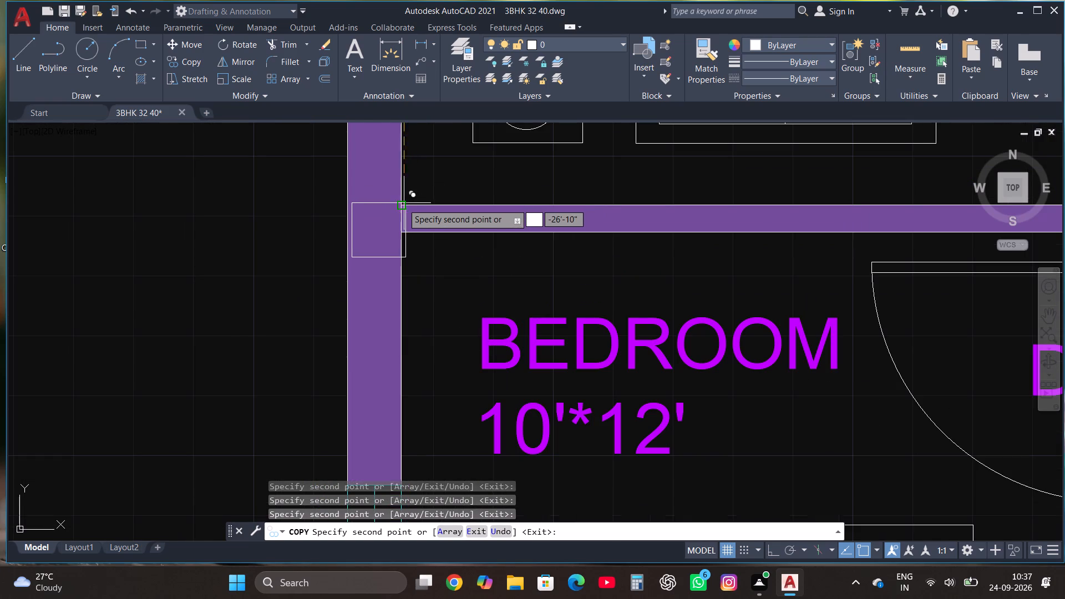
click(400, 204)
Place square copies at the west and east ends of the wall between the 10'*13' bedroom and the living hall.
scroll(419, 325, down, 3)
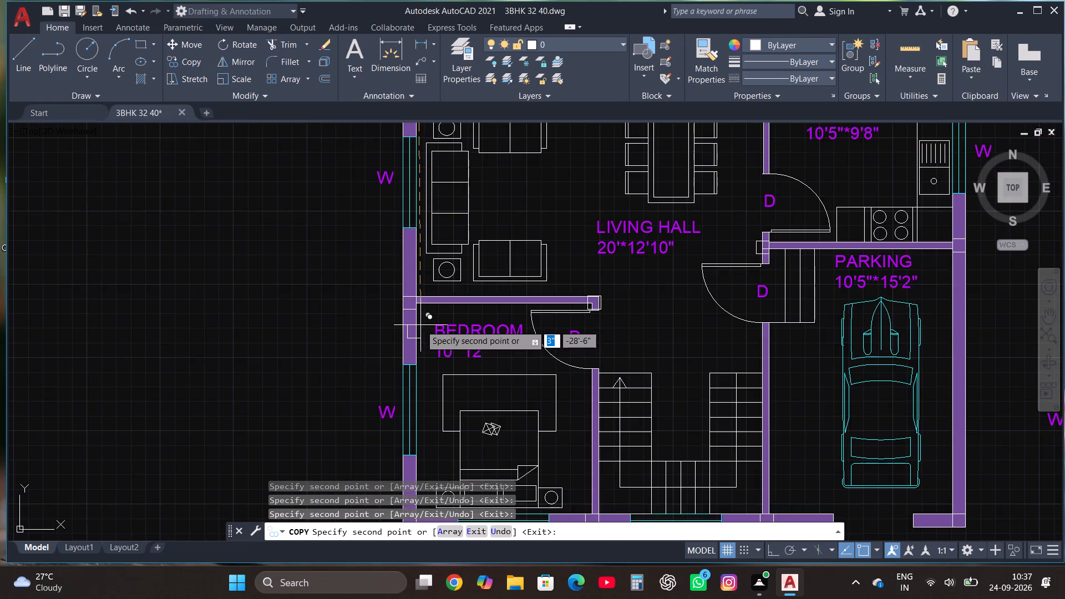
scroll(420, 325, down, 2)
scroll(429, 194, up, 4)
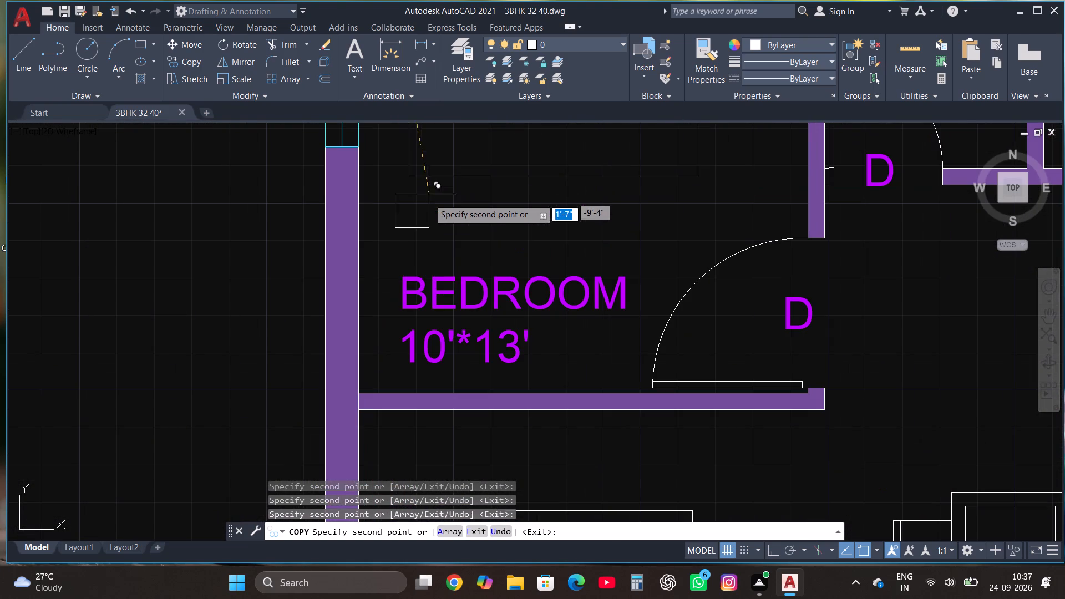
click(357, 382)
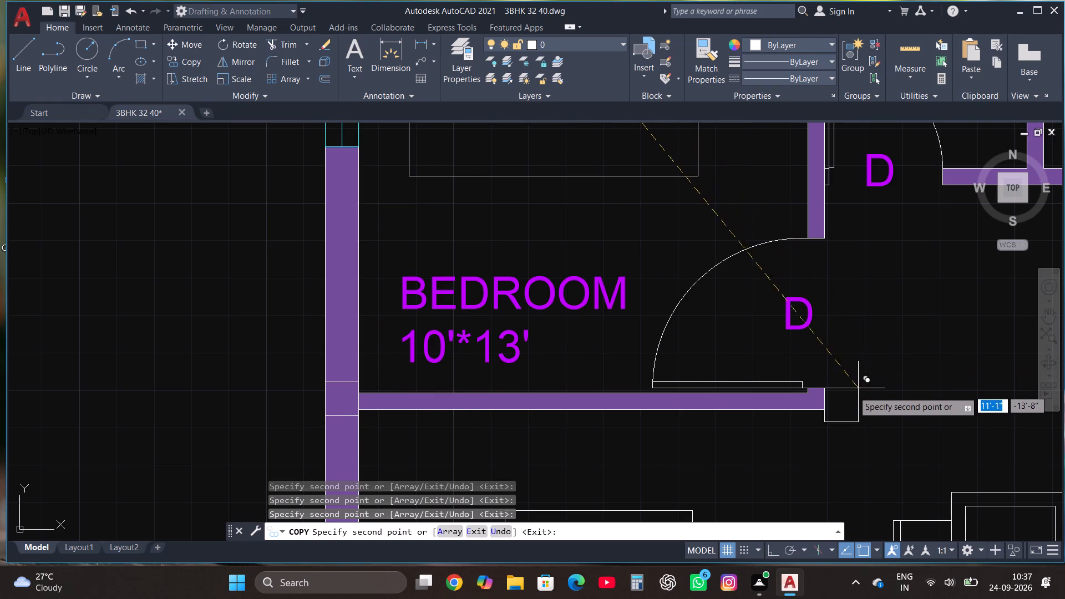
scroll(826, 417, up, 1)
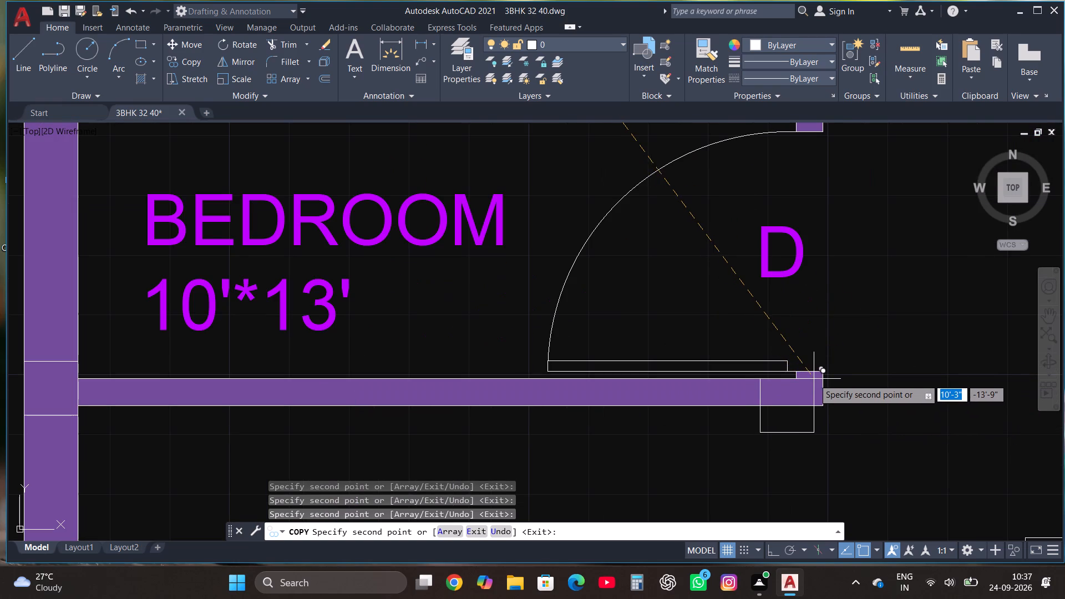
click(821, 380)
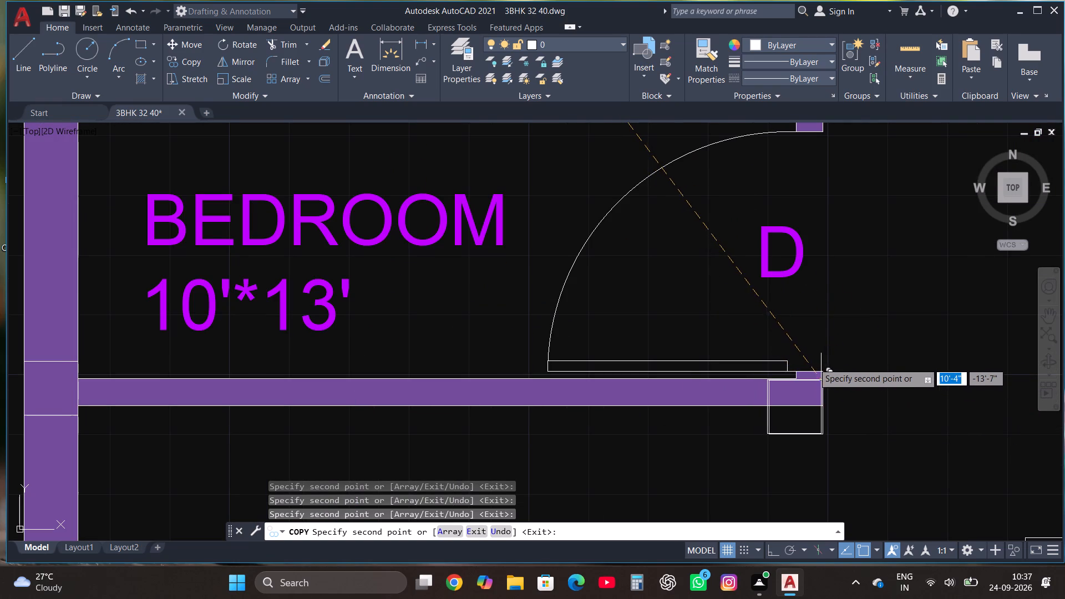
scroll(531, 261, down, 4)
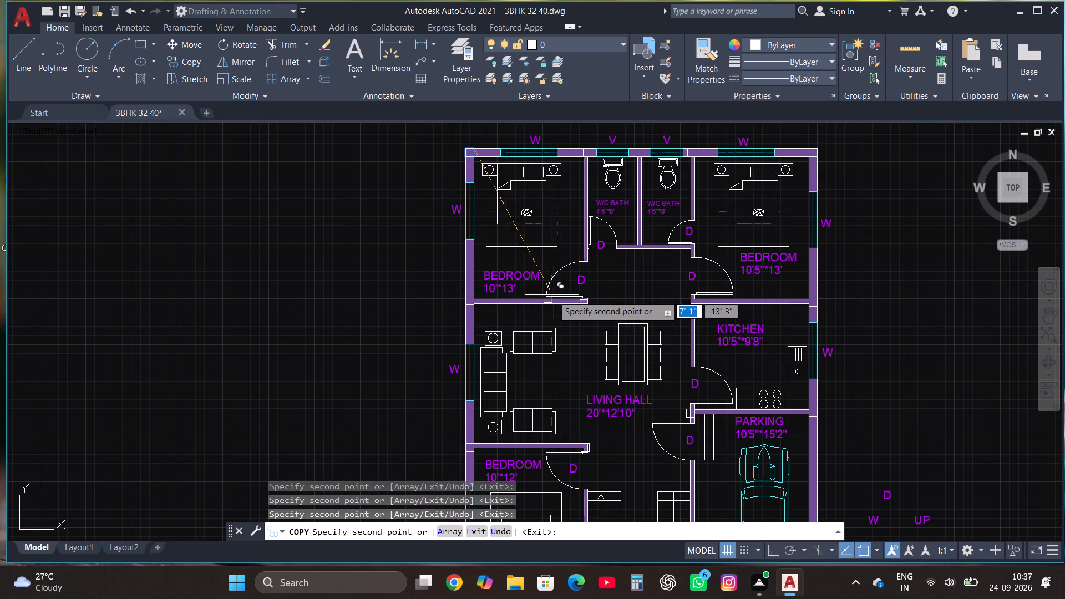
key(Escape)
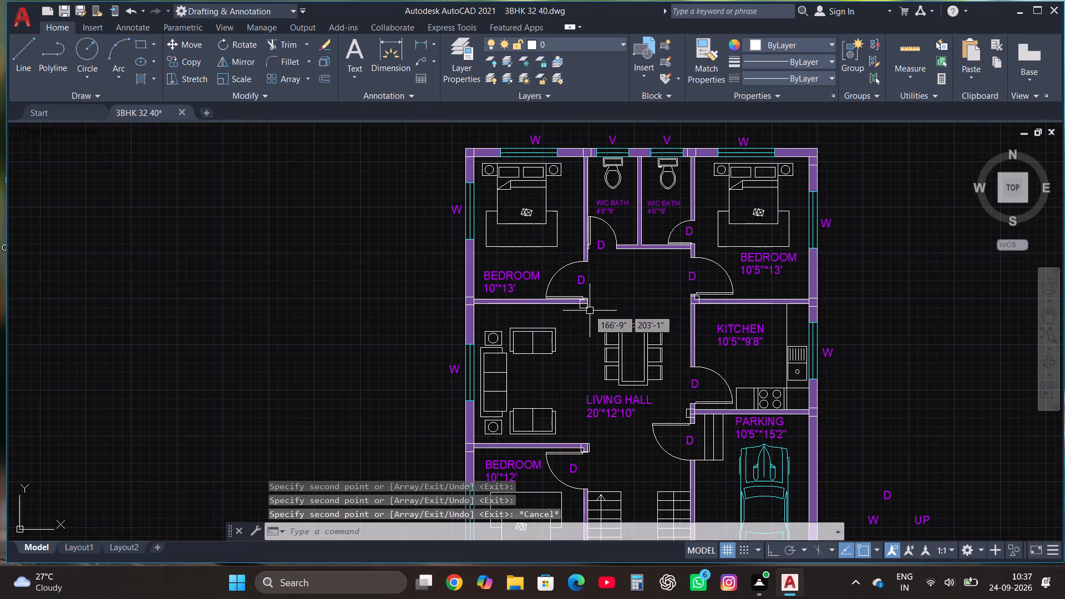
Move the square just below the building's north-east corner up so it sits exactly on the outer wall corner.
scroll(589, 307, up, 3)
scroll(589, 304, down, 3)
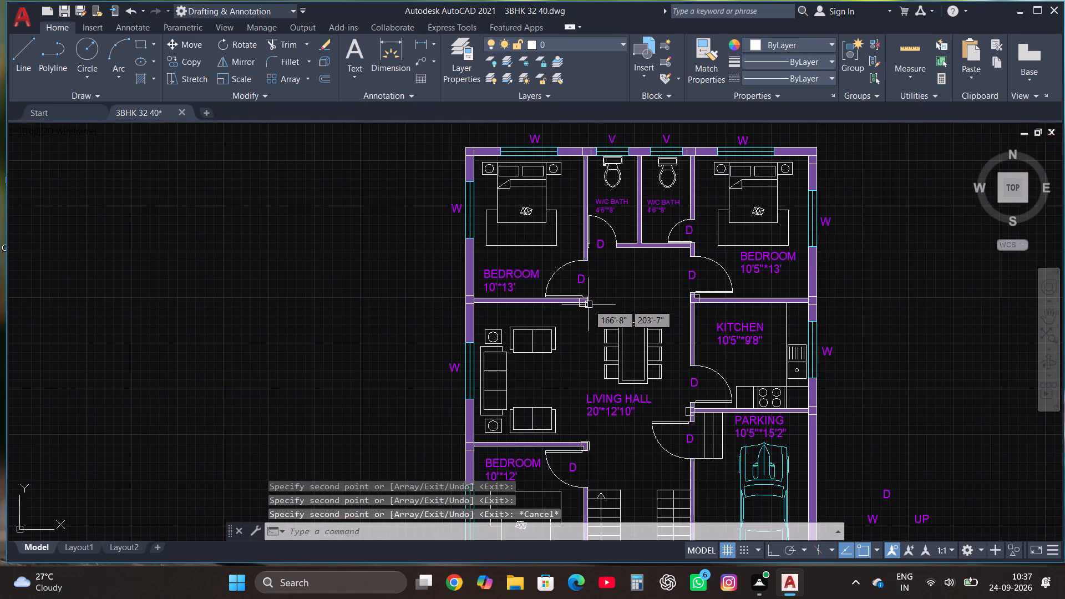
scroll(830, 135, up, 4)
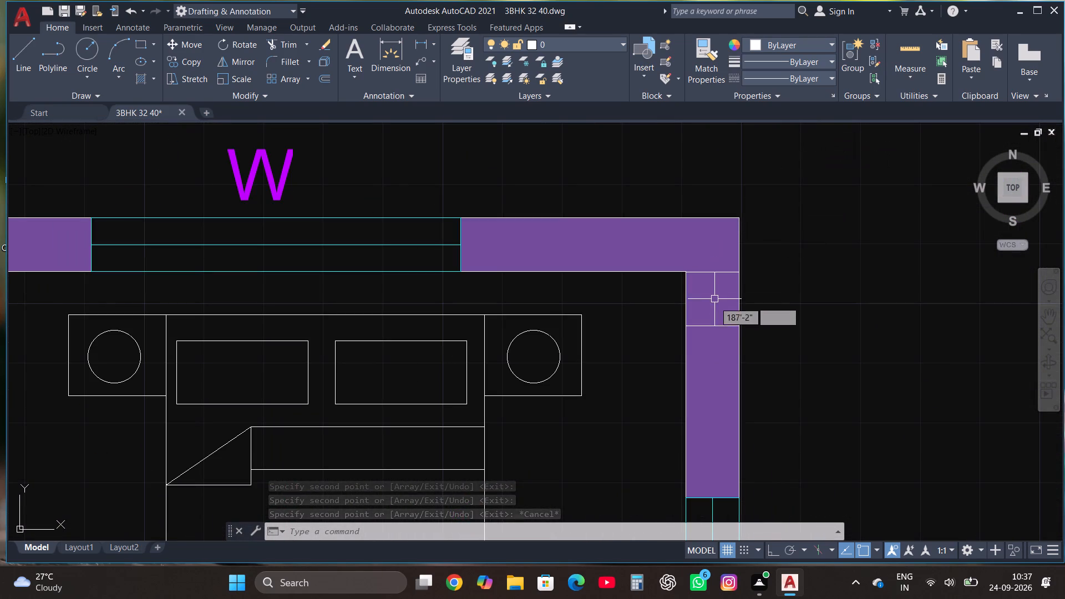
click(716, 325)
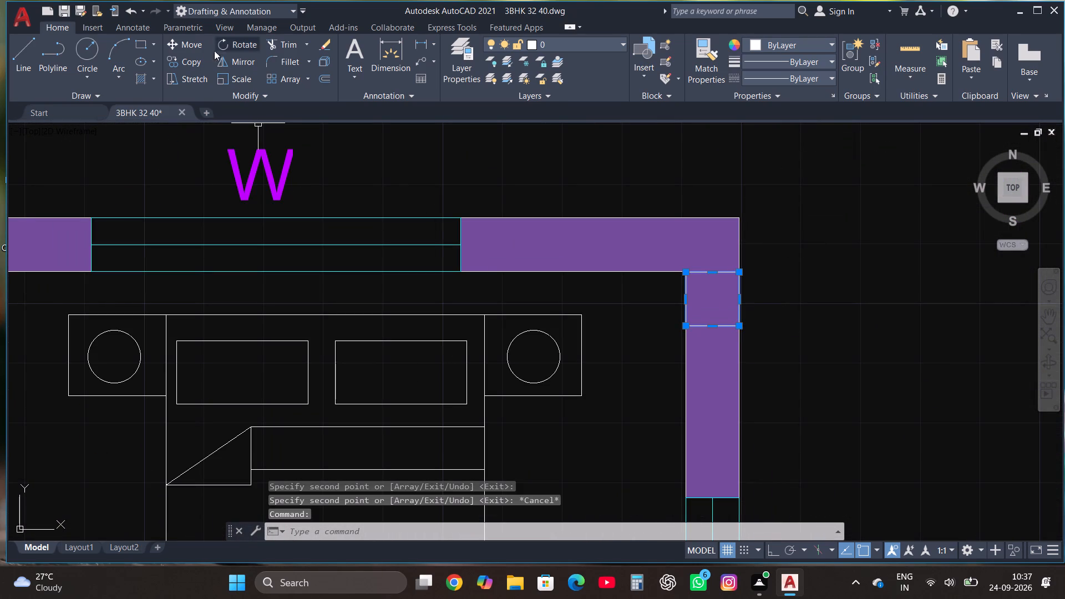
click(200, 45)
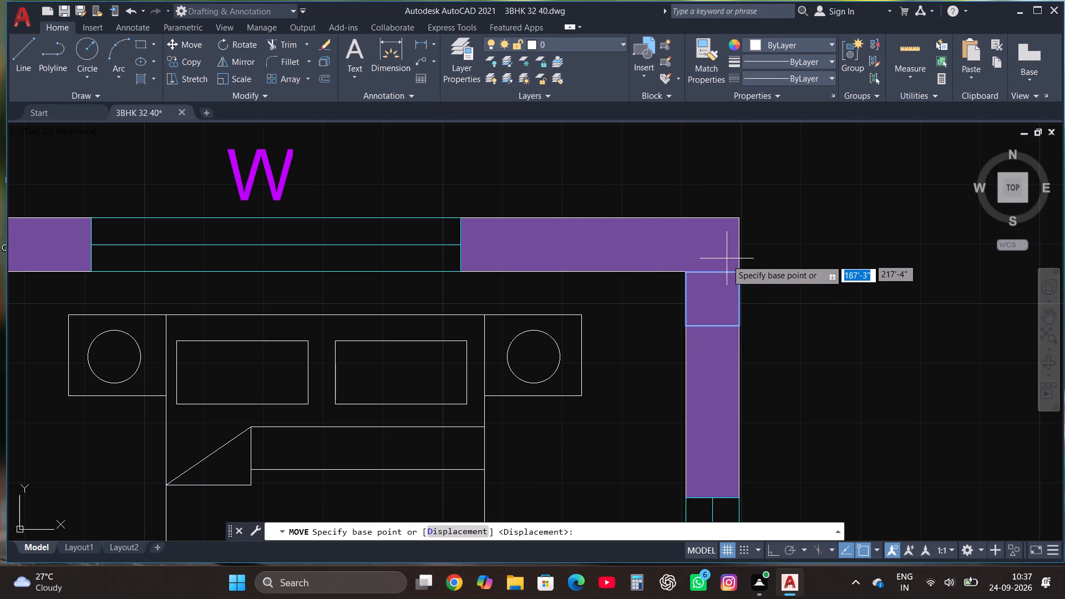
click(738, 275)
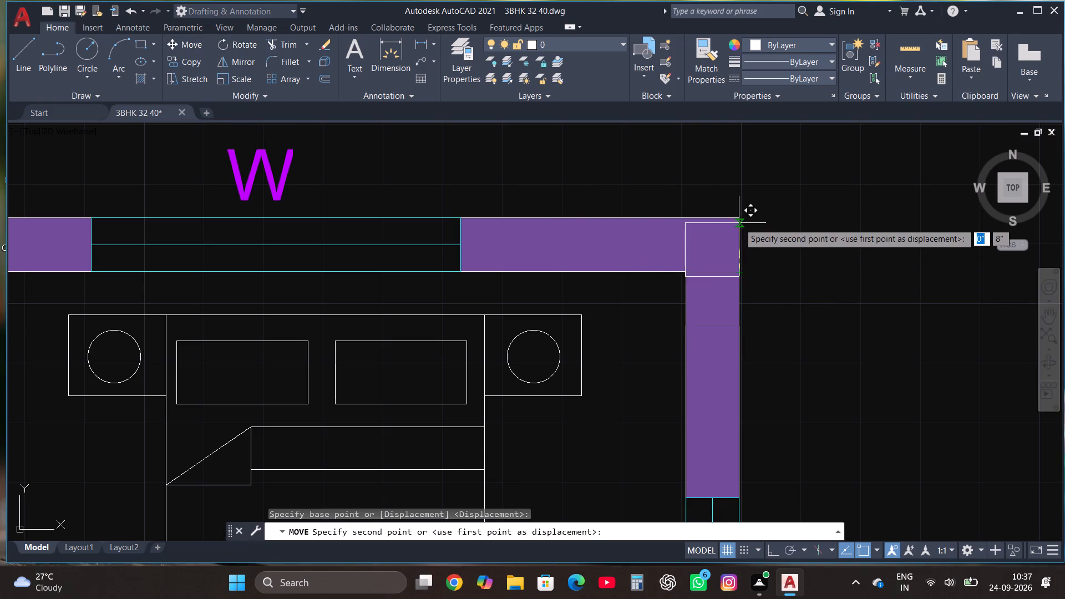
click(740, 221)
click(731, 220)
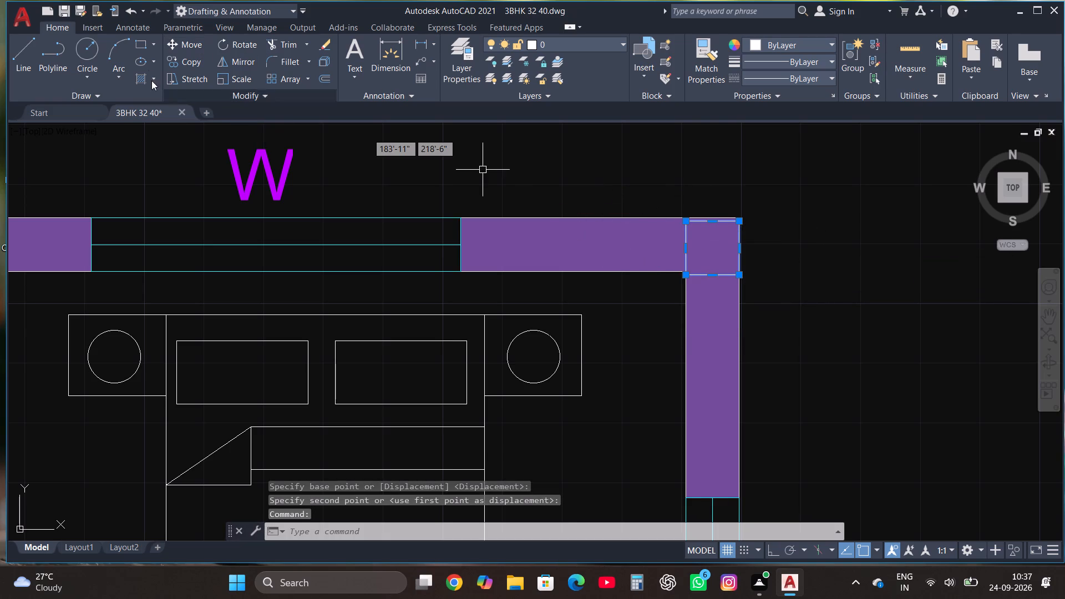
click(180, 43)
scroll(730, 214, up, 2)
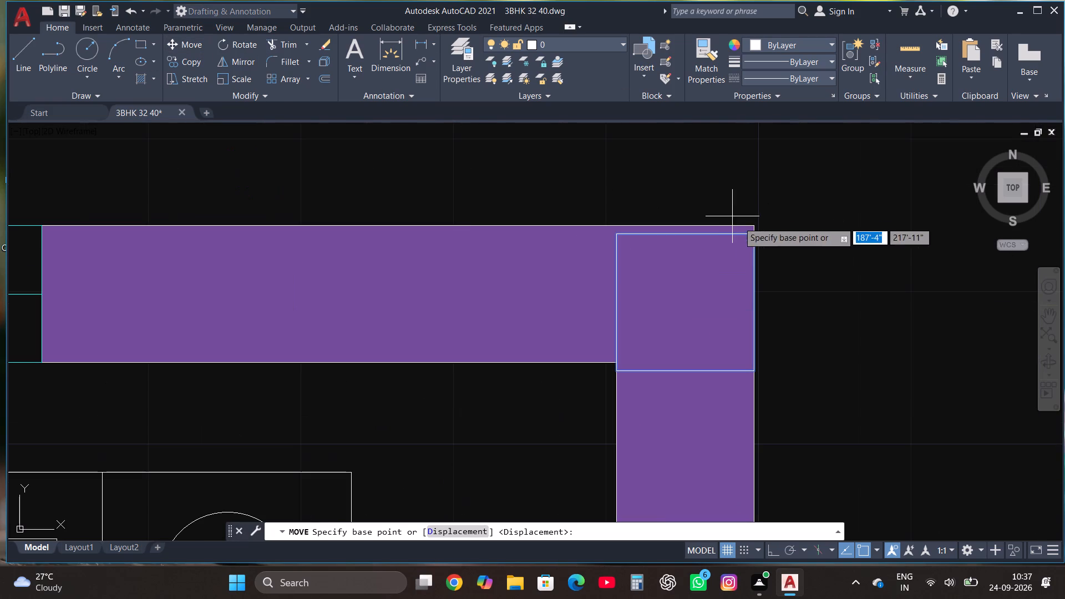
click(755, 236)
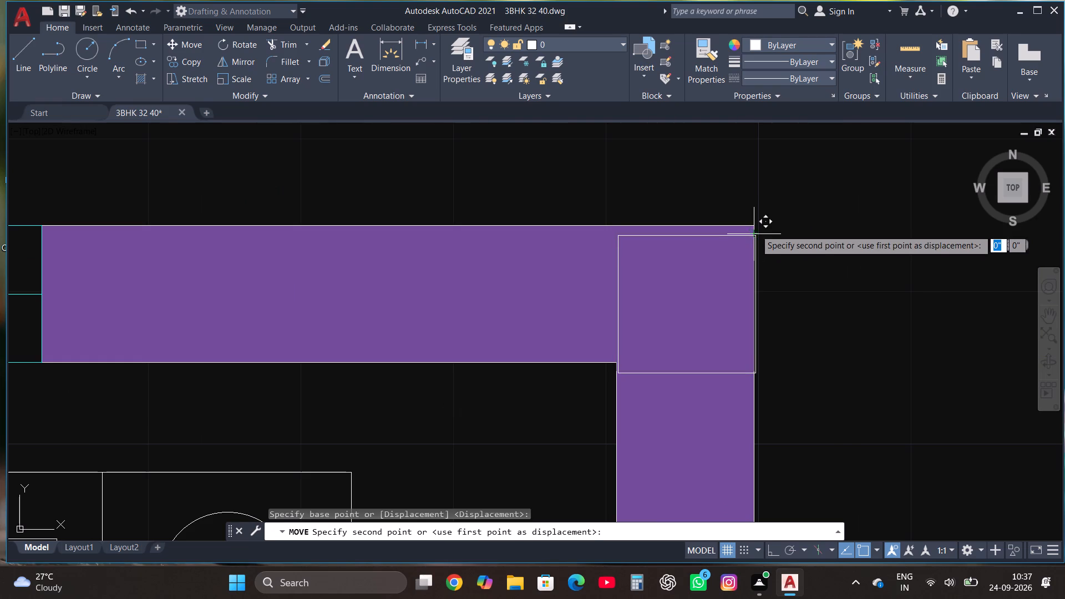
click(755, 228)
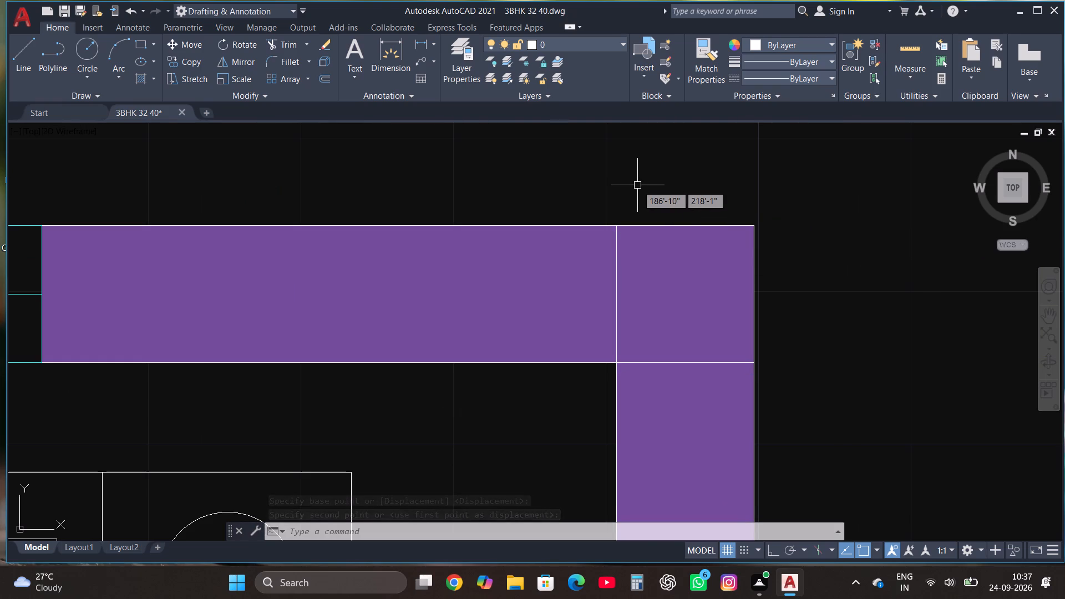
Trim away the wall hatch at the south-east corner square, east of the main gate.
scroll(637, 185, down, 2)
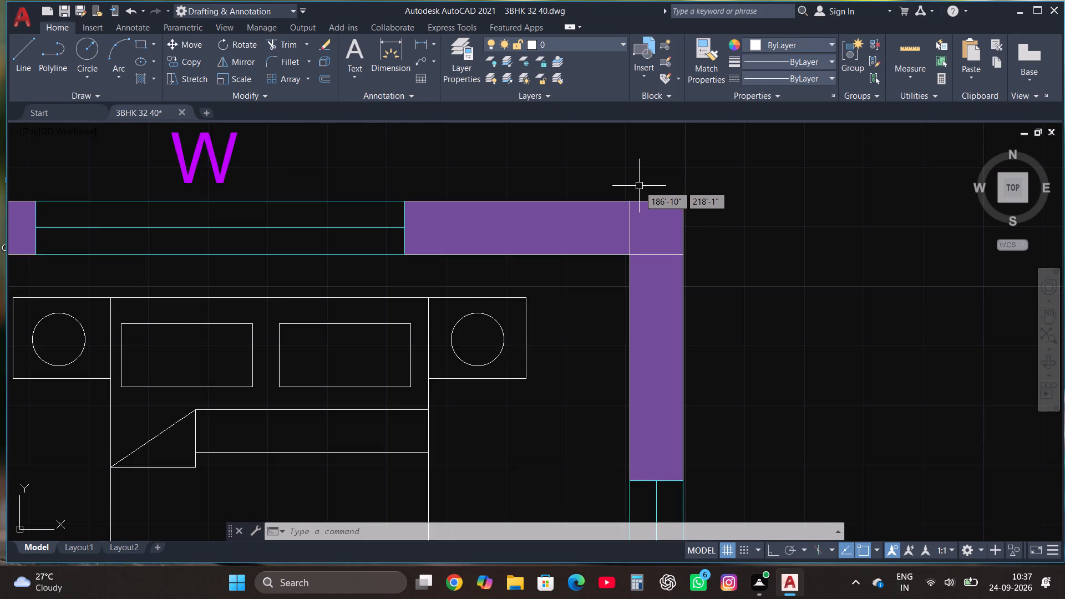
scroll(639, 186, down, 7)
scroll(643, 277, up, 2)
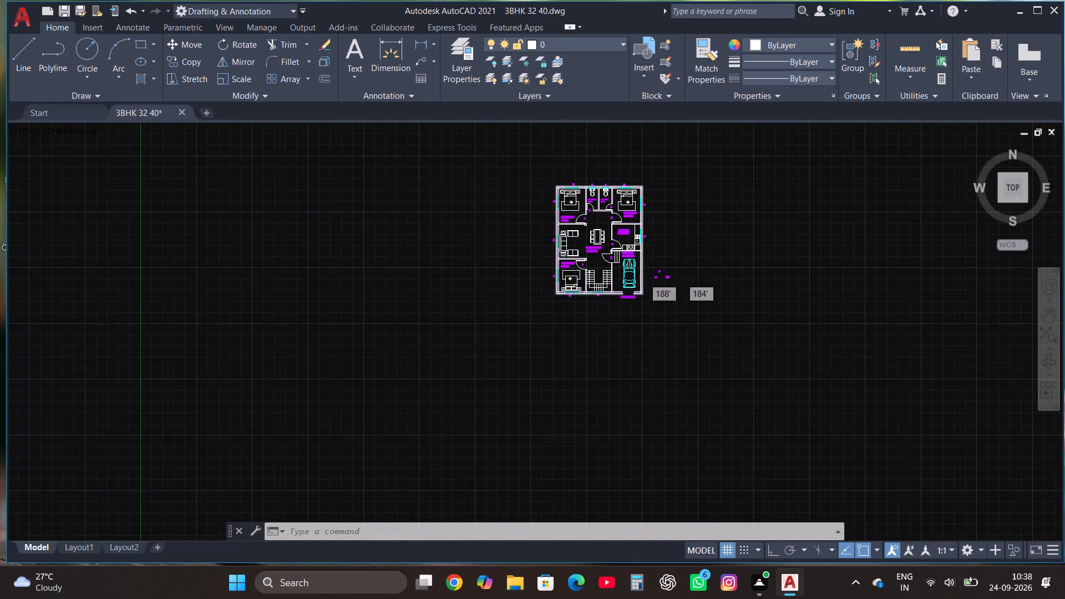
scroll(643, 278, up, 3)
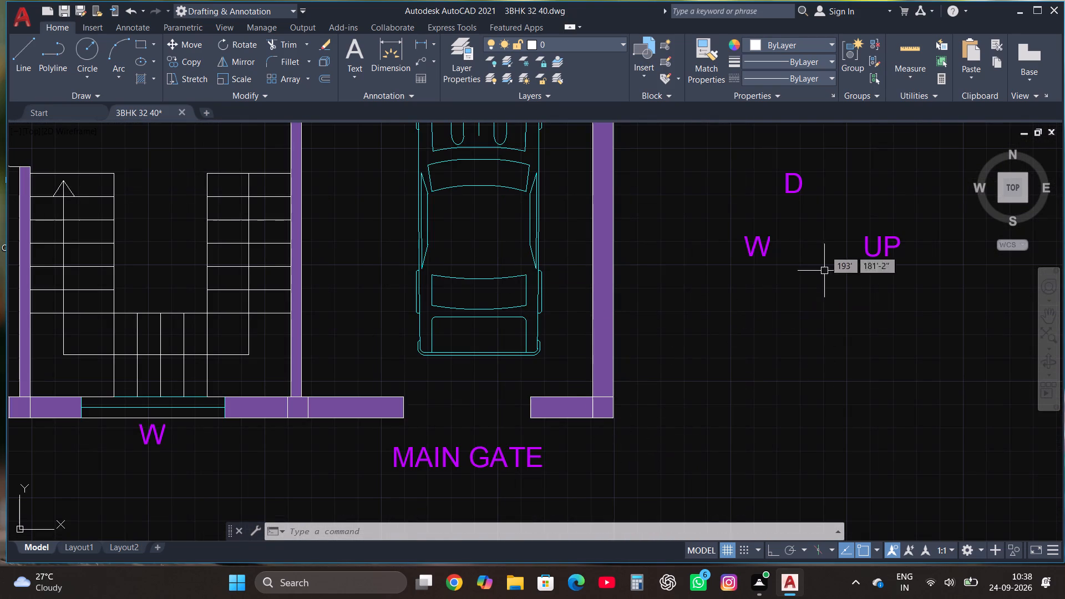
click(283, 44)
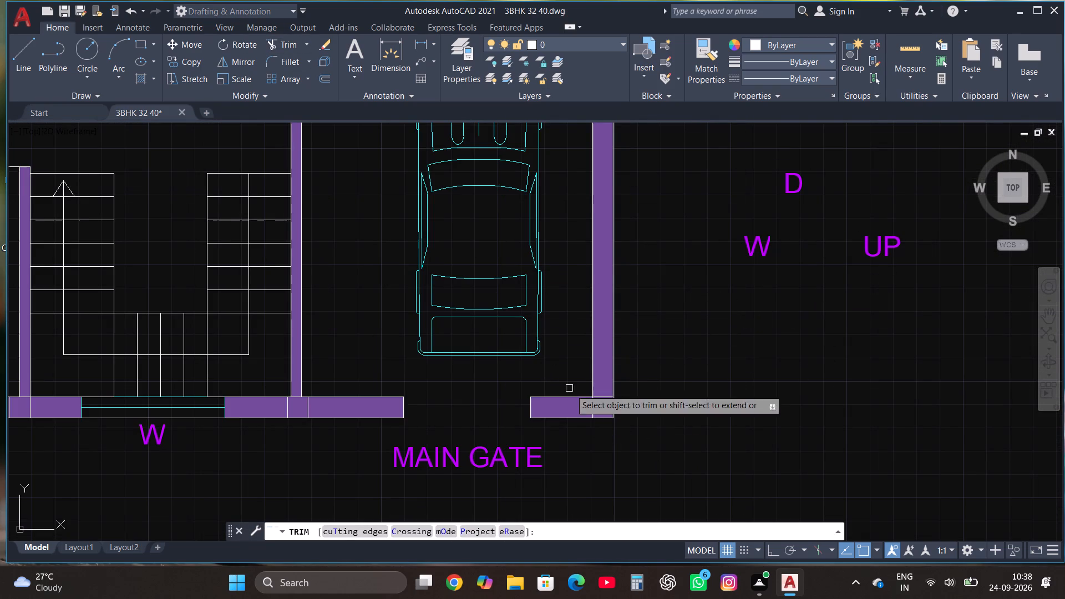
click(601, 409)
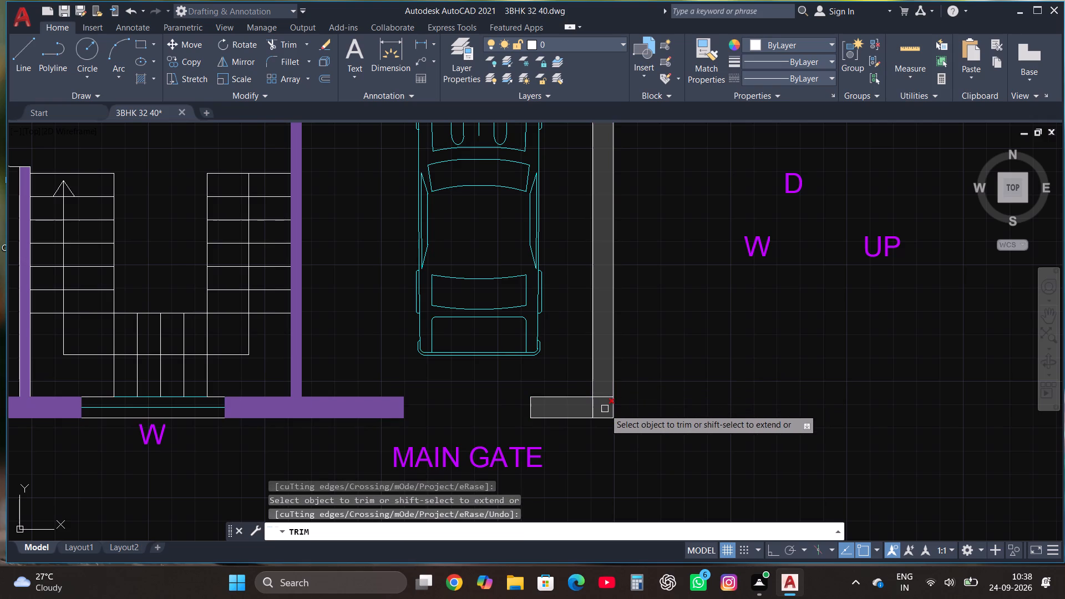
click(605, 409)
scroll(758, 301, down, 3)
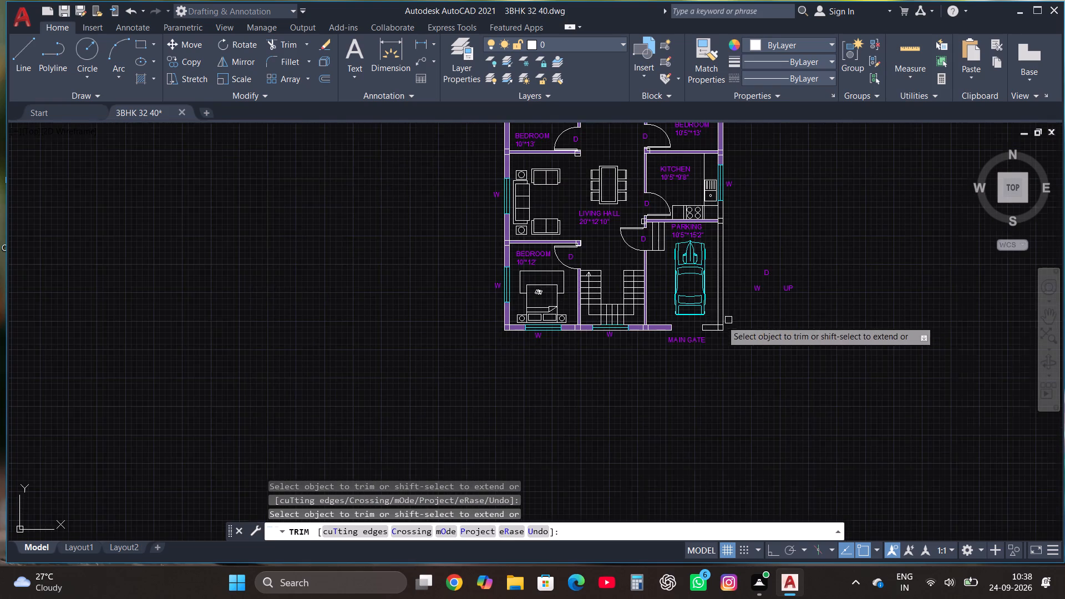
Trim the hatch out of the squares where the staircase's east and west side walls meet the south wall.
scroll(653, 333, up, 3)
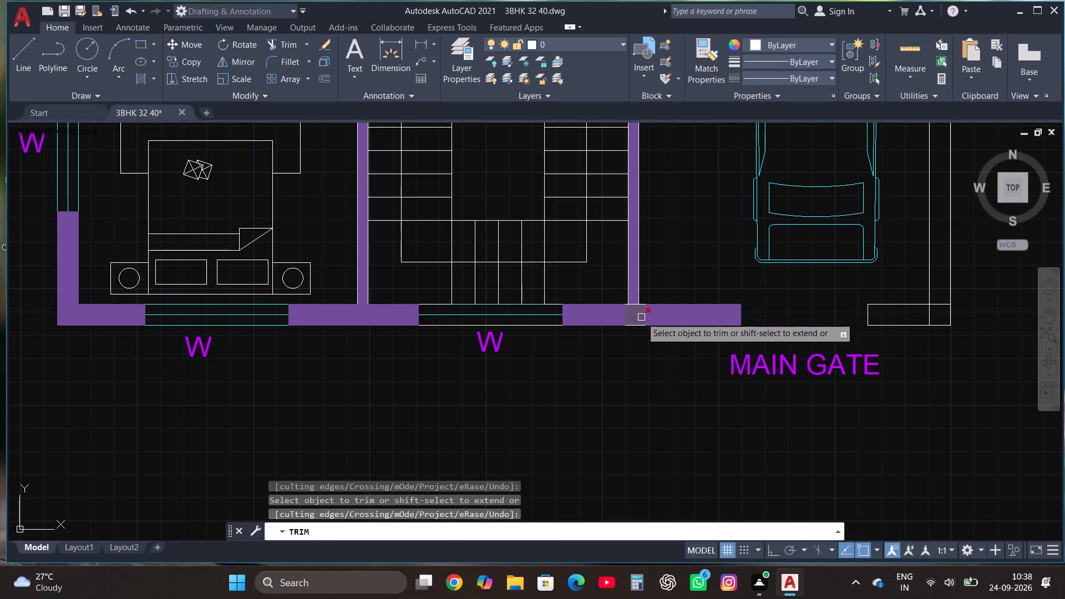
click(640, 317)
click(636, 317)
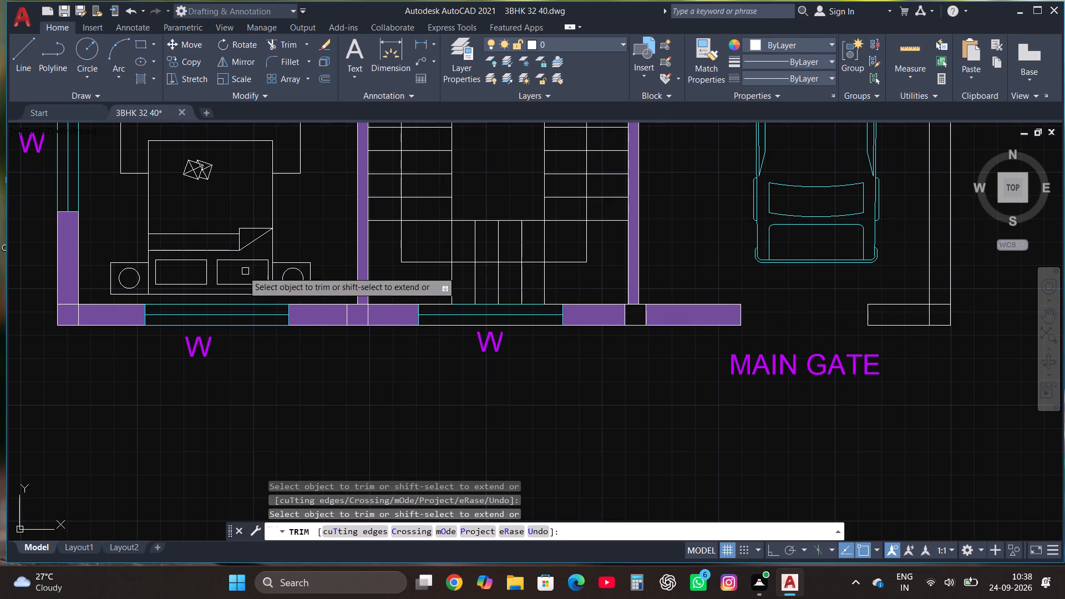
click(362, 313)
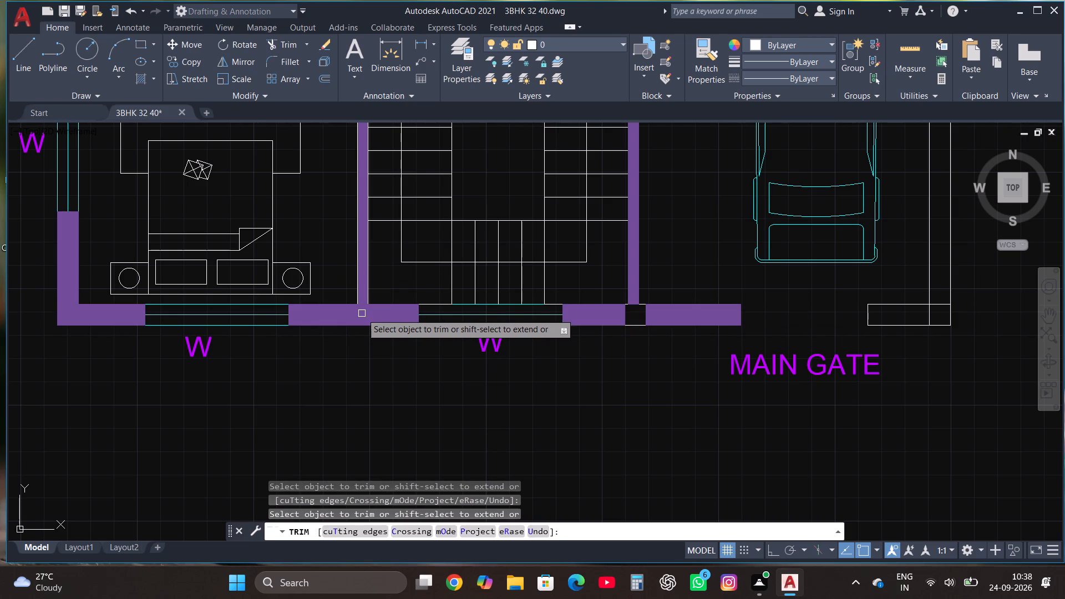
click(361, 315)
Trim the hatch out of the square at the building's south-west outer corner.
scroll(381, 363, down, 1)
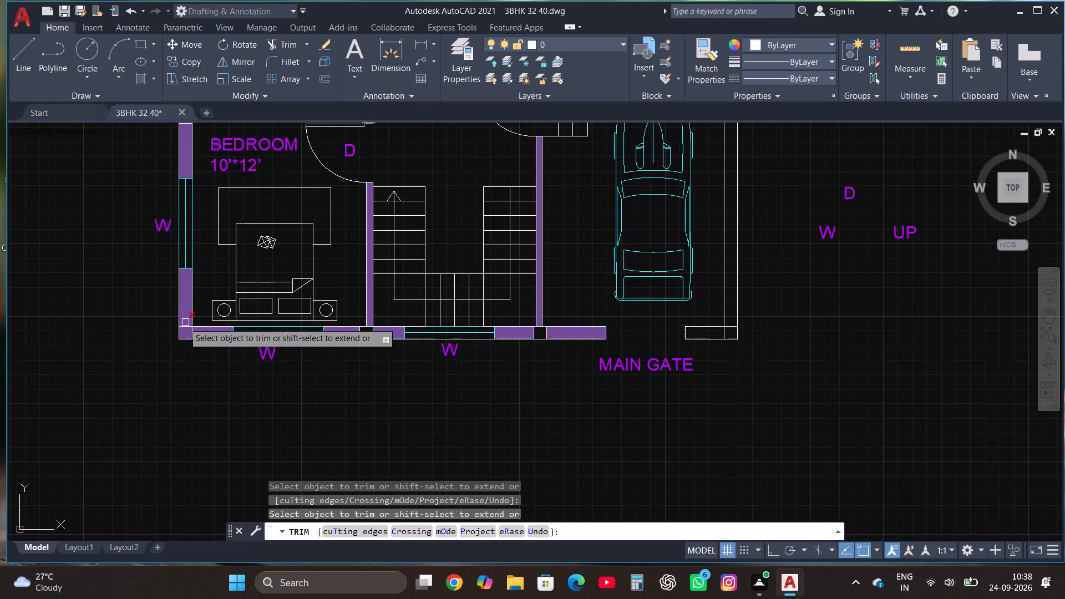
scroll(180, 327, up, 3)
click(197, 351)
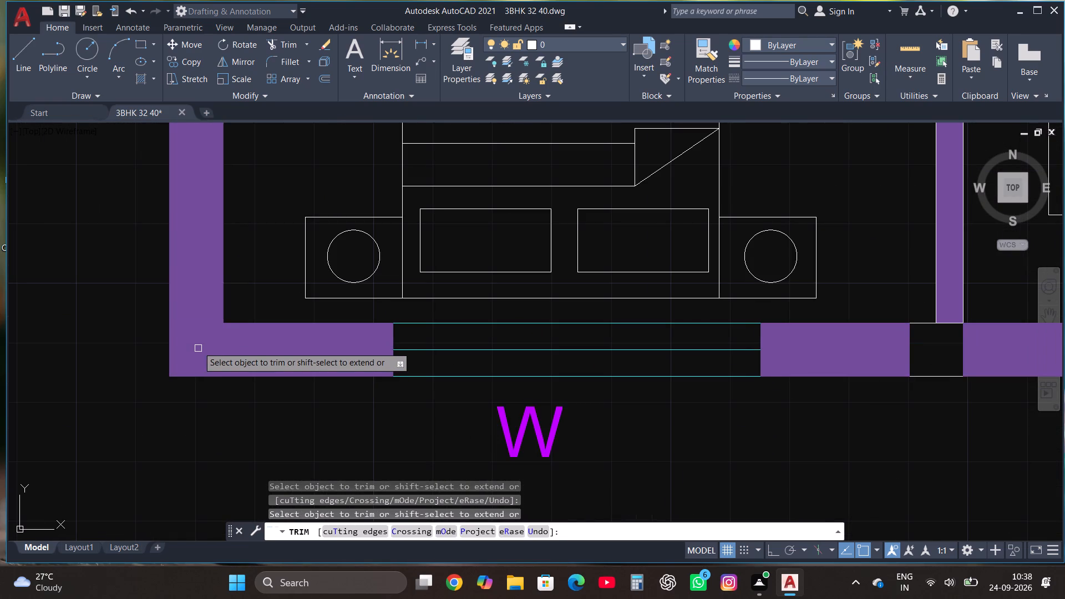
click(198, 342)
Trim the hatch out of the squares at both ends of the wall between the living hall and the 10'*12' bedroom.
scroll(411, 314, down, 3)
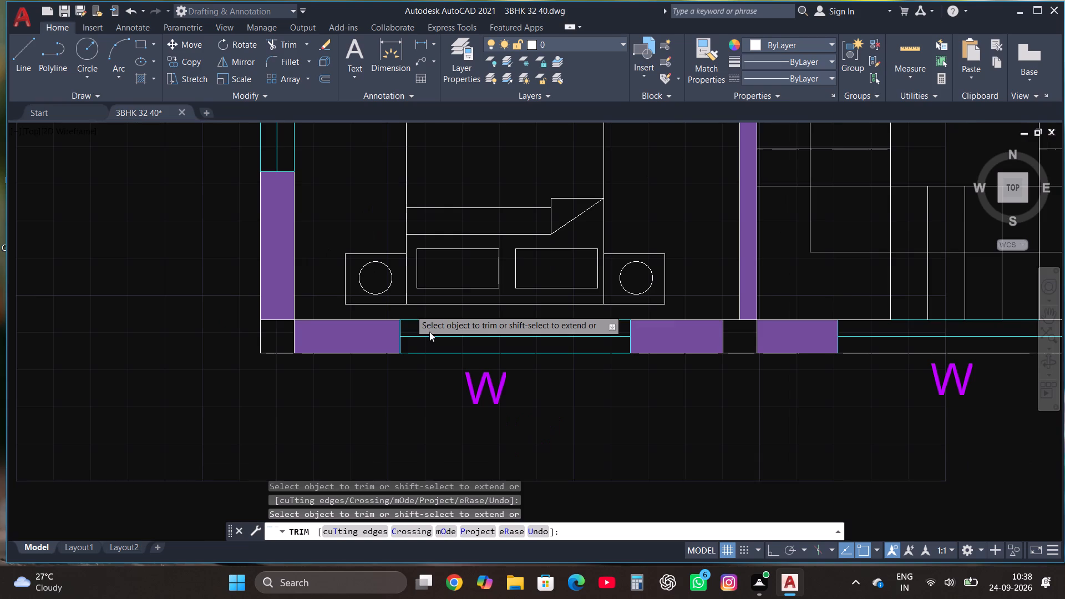
scroll(429, 332, down, 1)
scroll(336, 295, down, 5)
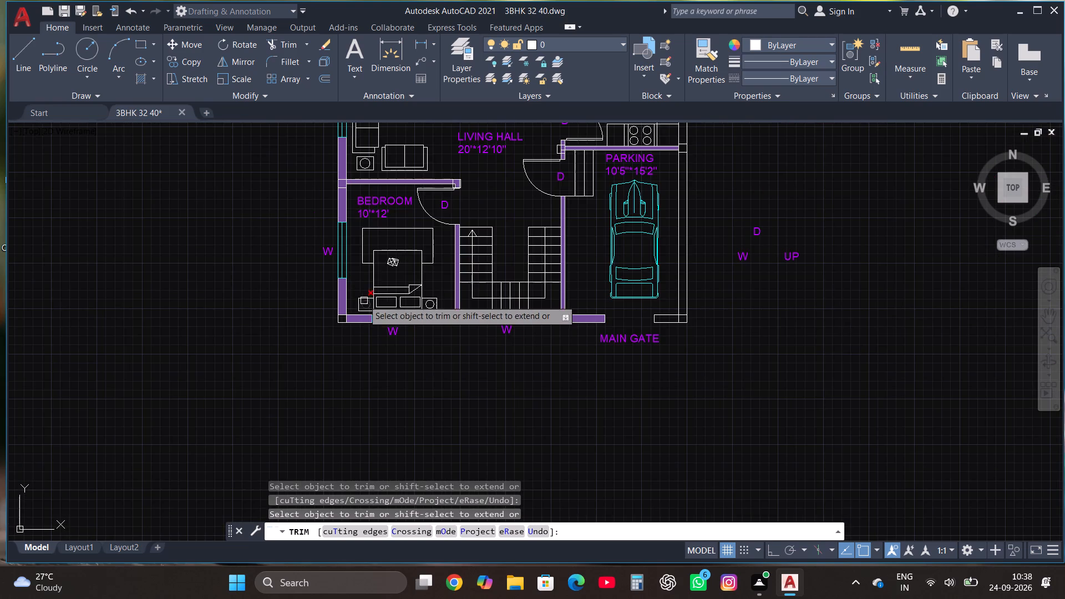
scroll(342, 144, up, 4)
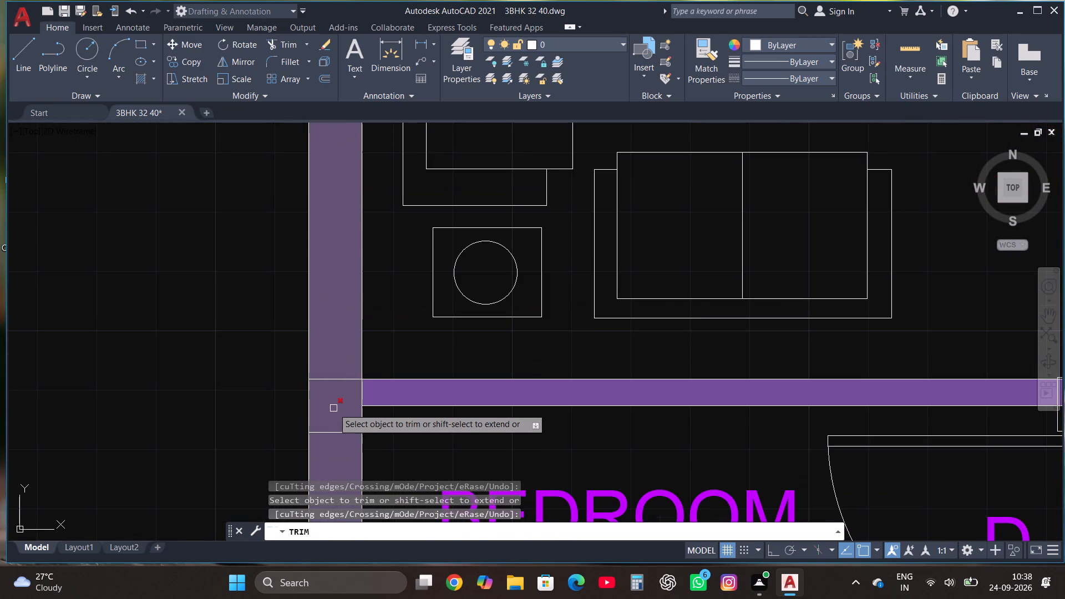
click(333, 408)
click(334, 402)
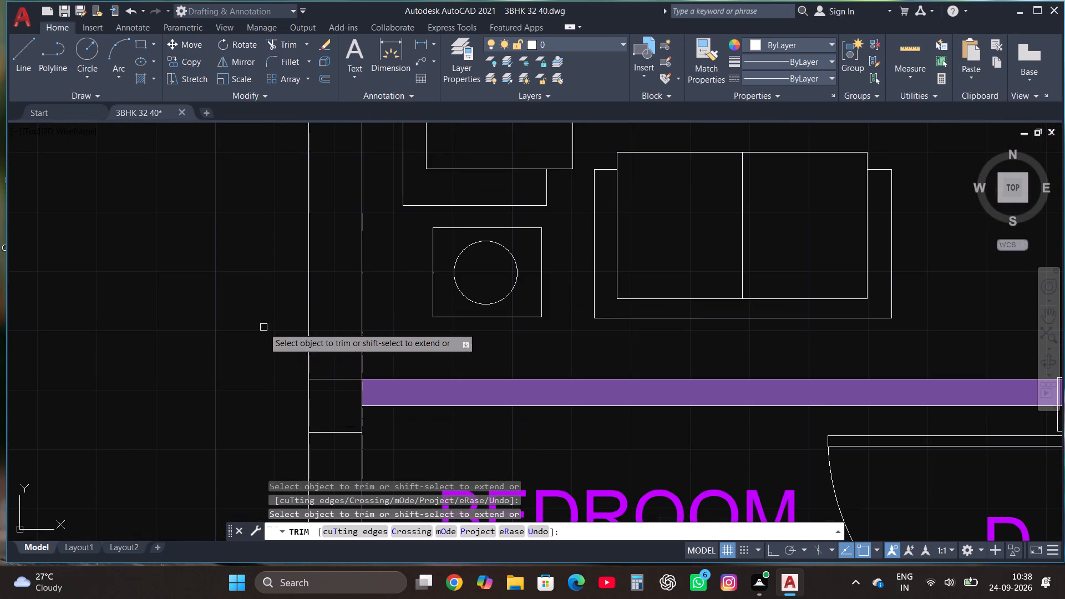
scroll(260, 327, down, 4)
scroll(588, 357, up, 3)
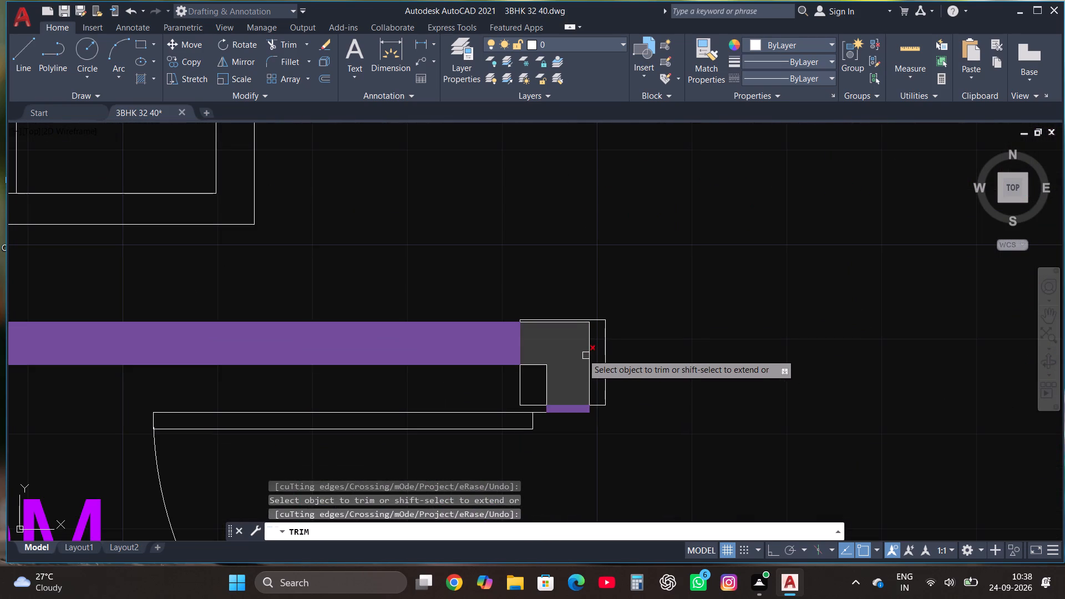
click(581, 353)
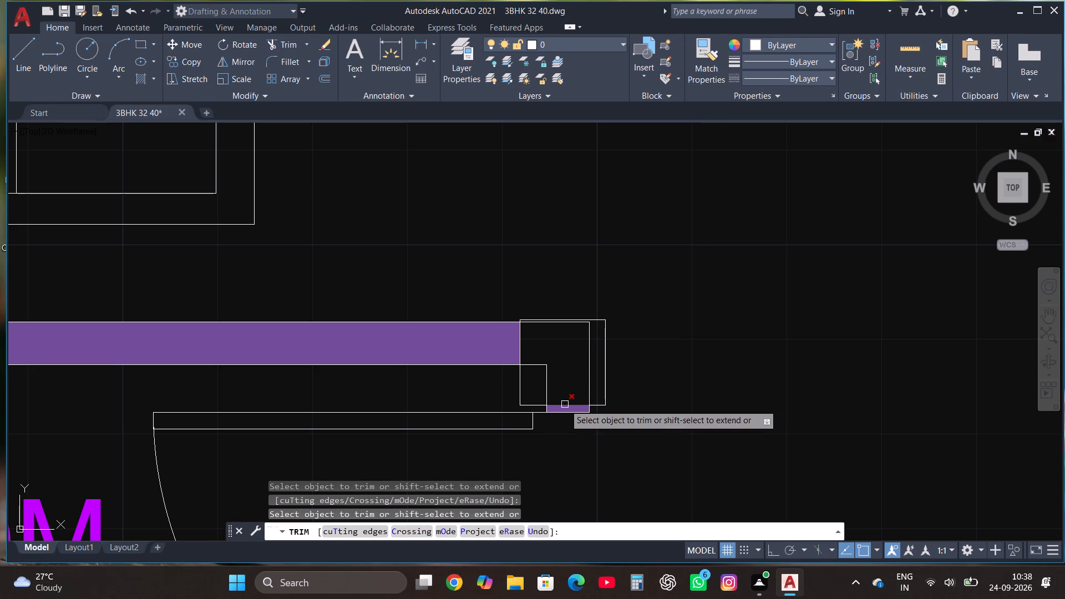
scroll(536, 420, down, 3)
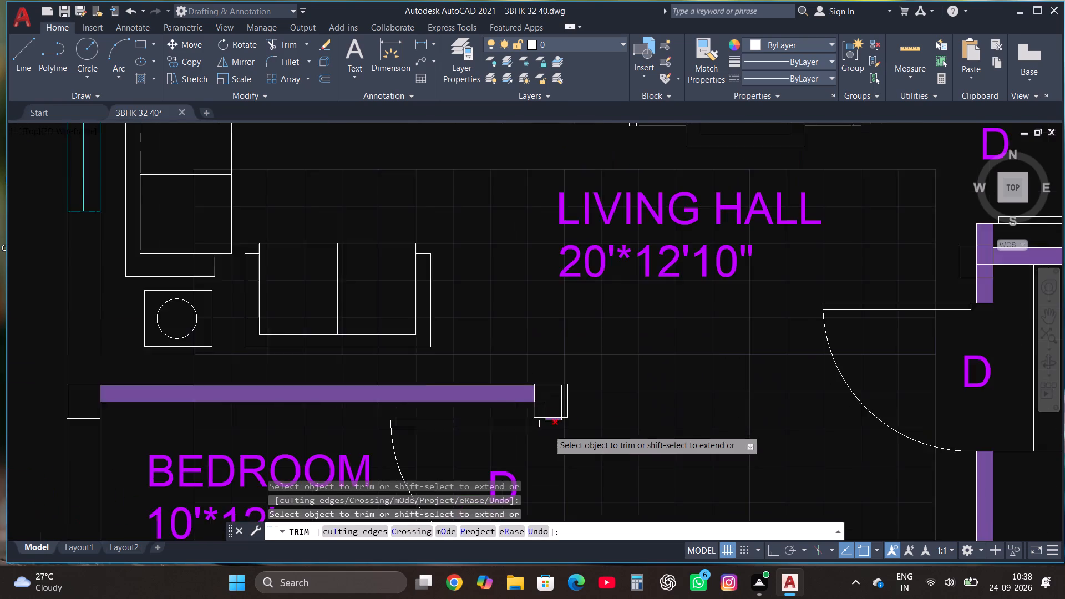
scroll(548, 429, down, 3)
Trim the hatch out of the squares at both ends of the 10'*13' bedroom's south wall and at the kitchen's north-west corner.
scroll(451, 267, up, 6)
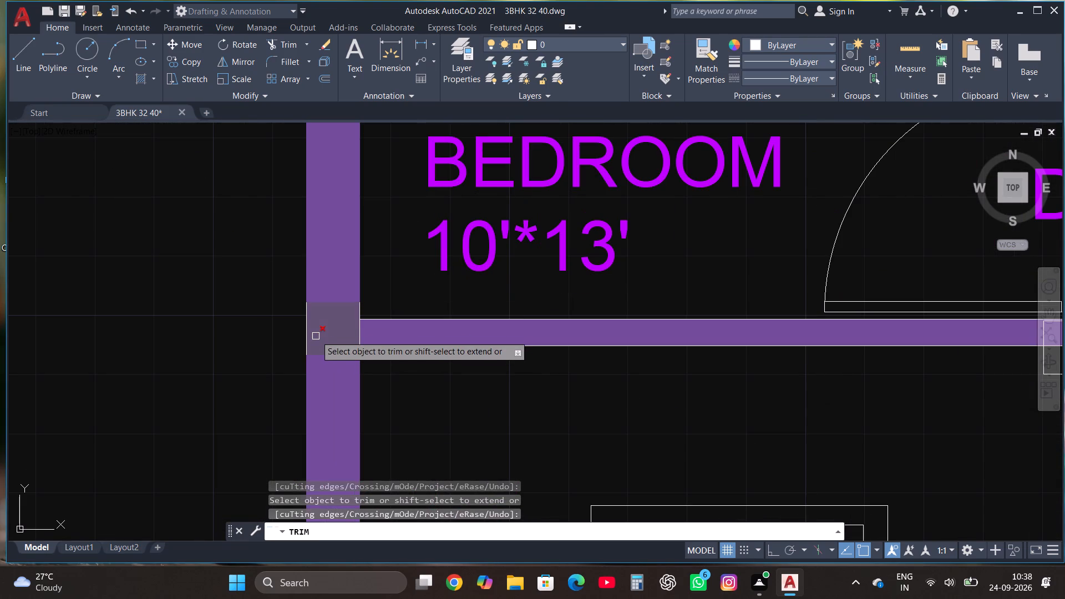
click(322, 331)
click(329, 323)
scroll(326, 321, down, 4)
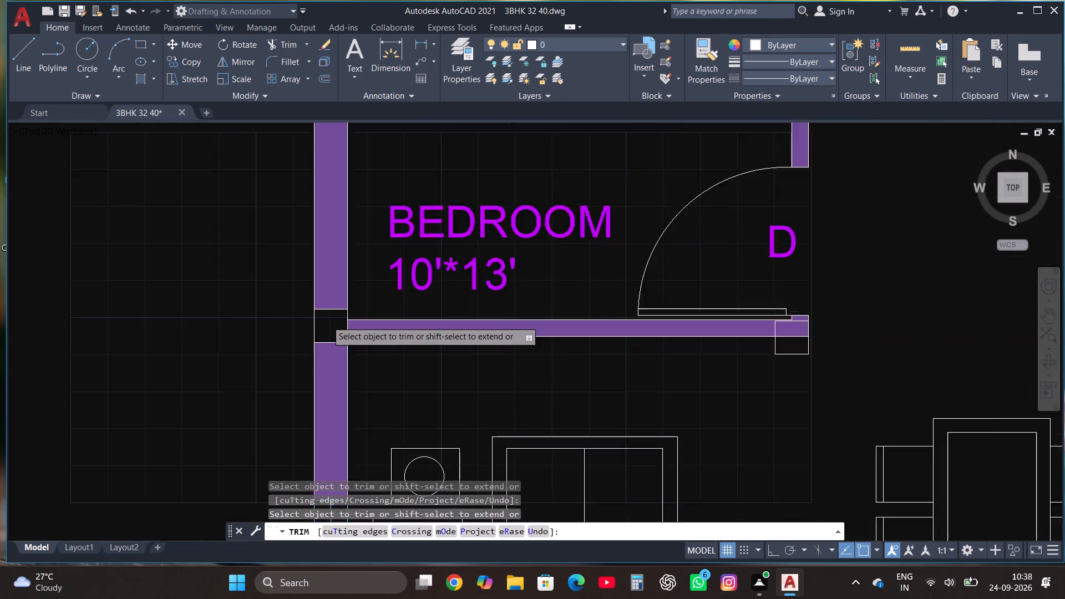
scroll(326, 321, down, 1)
scroll(455, 338, up, 3)
scroll(409, 283, up, 1)
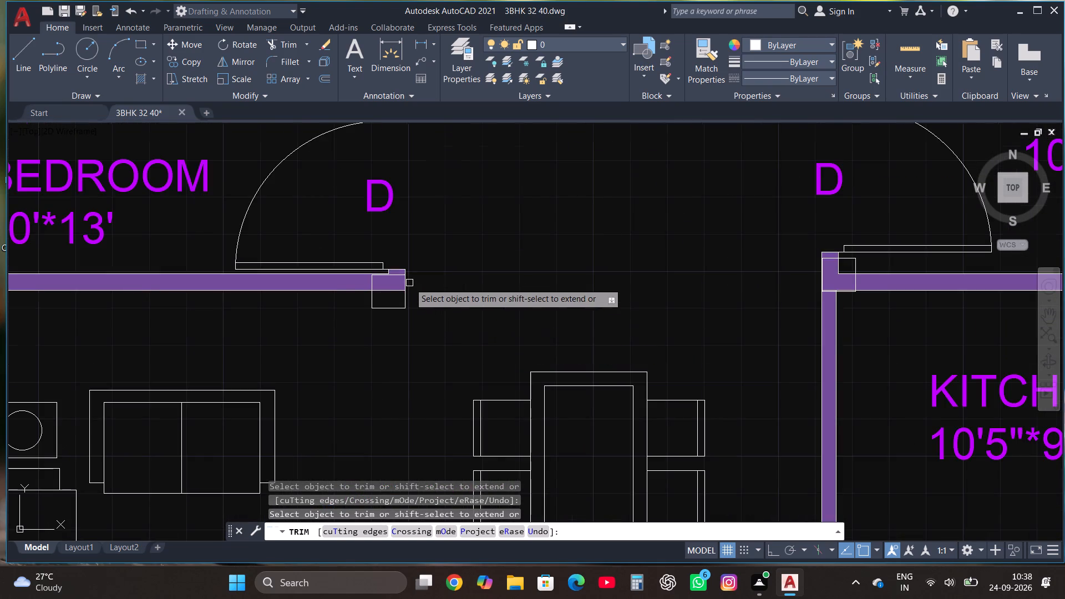
scroll(409, 283, up, 1)
click(366, 283)
scroll(476, 329, down, 2)
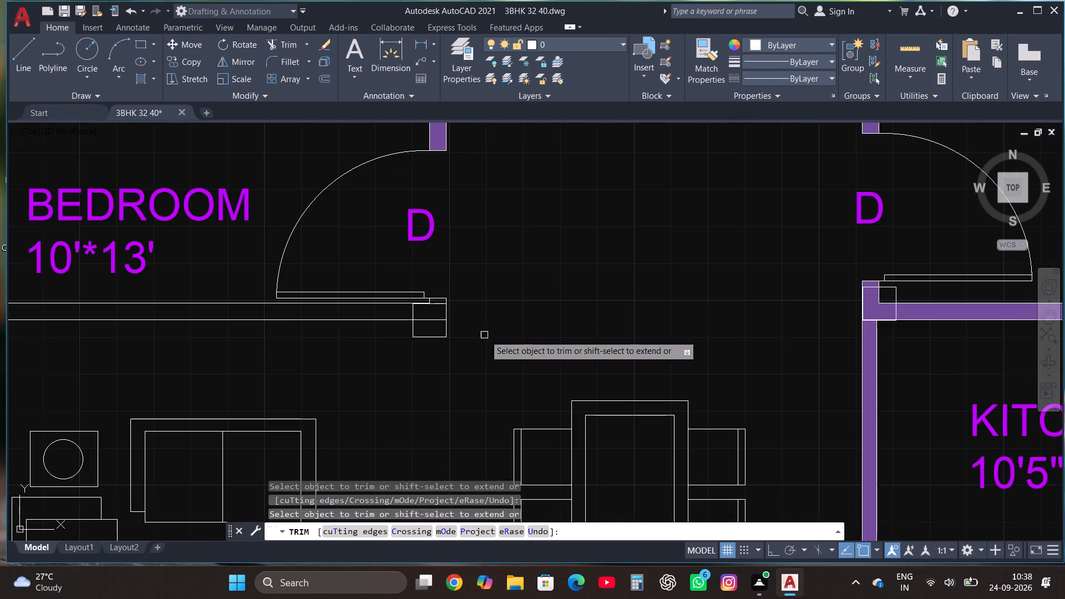
click(871, 309)
scroll(608, 385, down, 3)
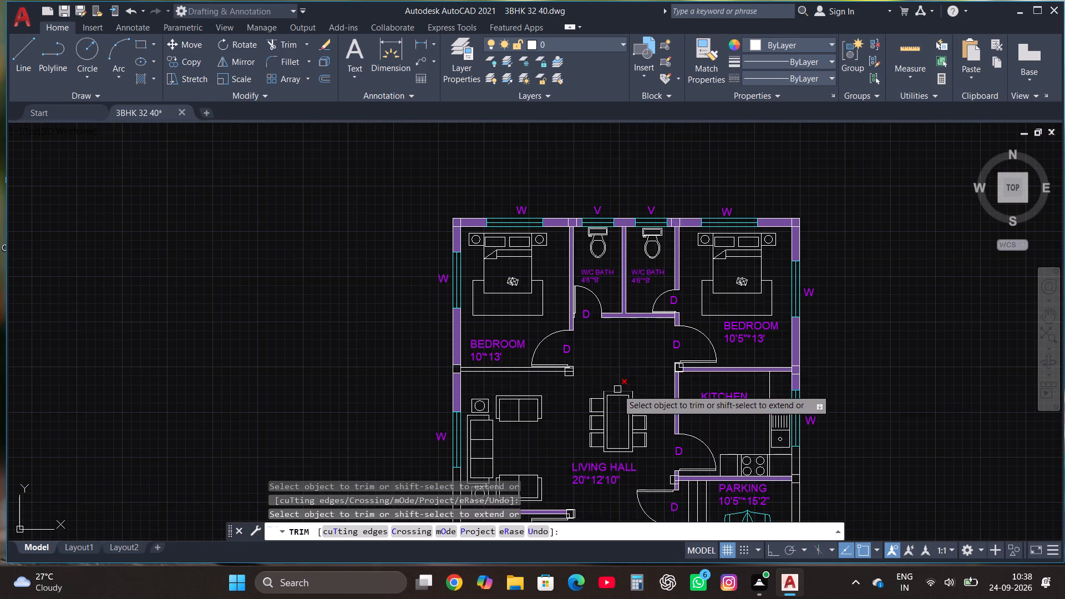
Trim the hatch out of the north-west outer corner square and the two north-wall squares where the baths meet the bedrooms.
scroll(470, 207, up, 3)
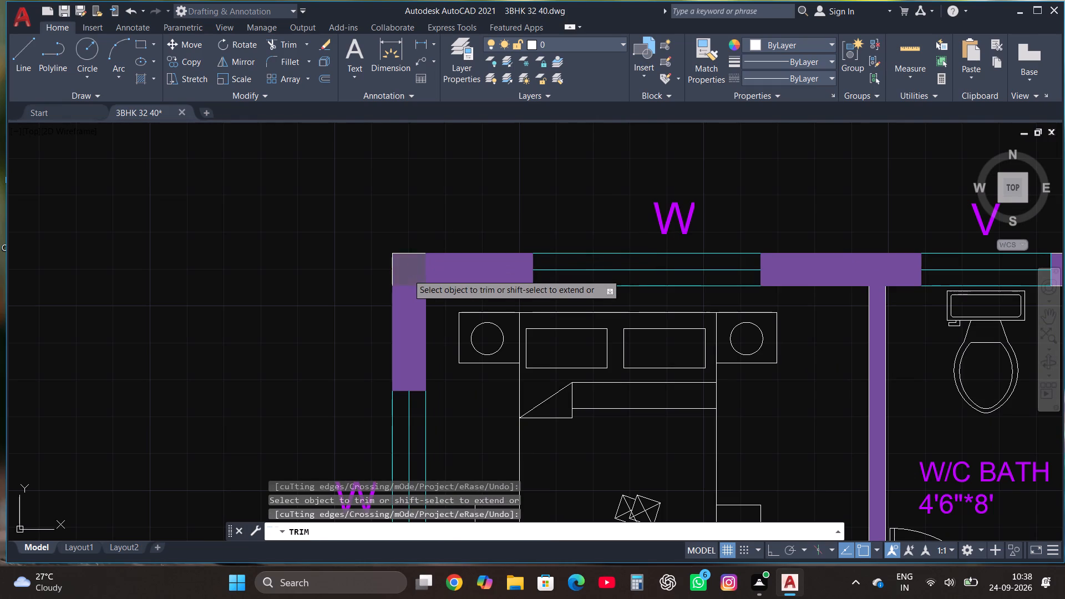
click(408, 274)
click(410, 266)
scroll(410, 266, down, 2)
scroll(640, 267, up, 1)
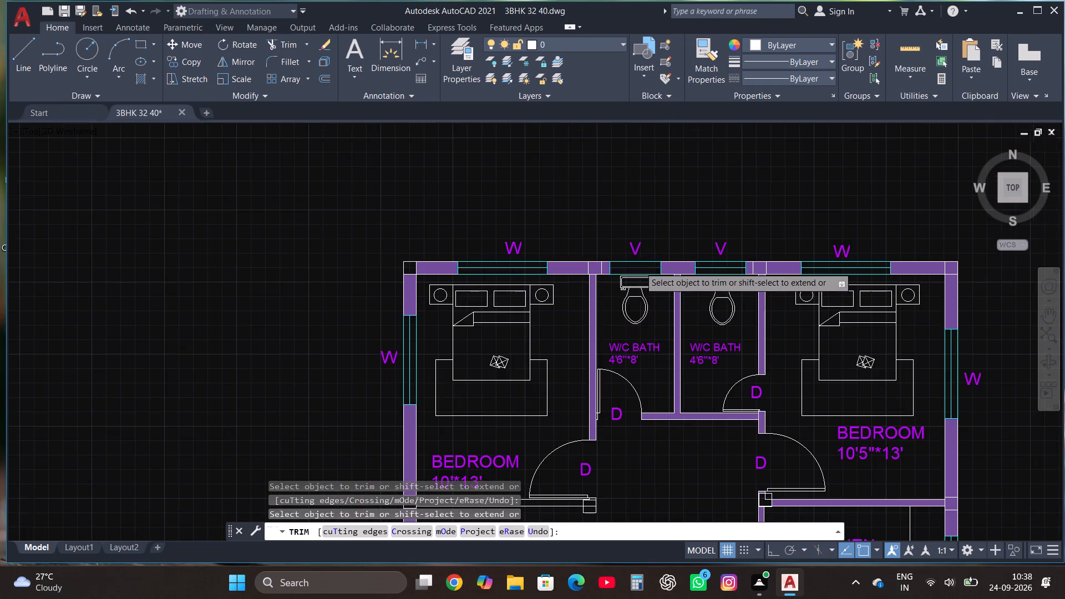
scroll(640, 267, up, 1)
click(525, 269)
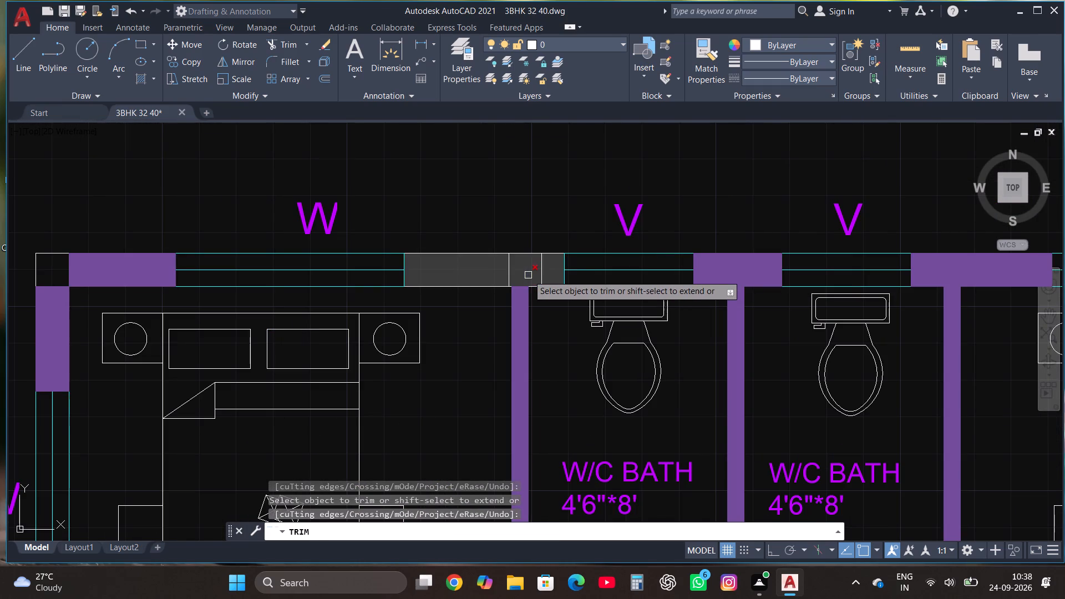
click(526, 271)
scroll(716, 284, down, 1)
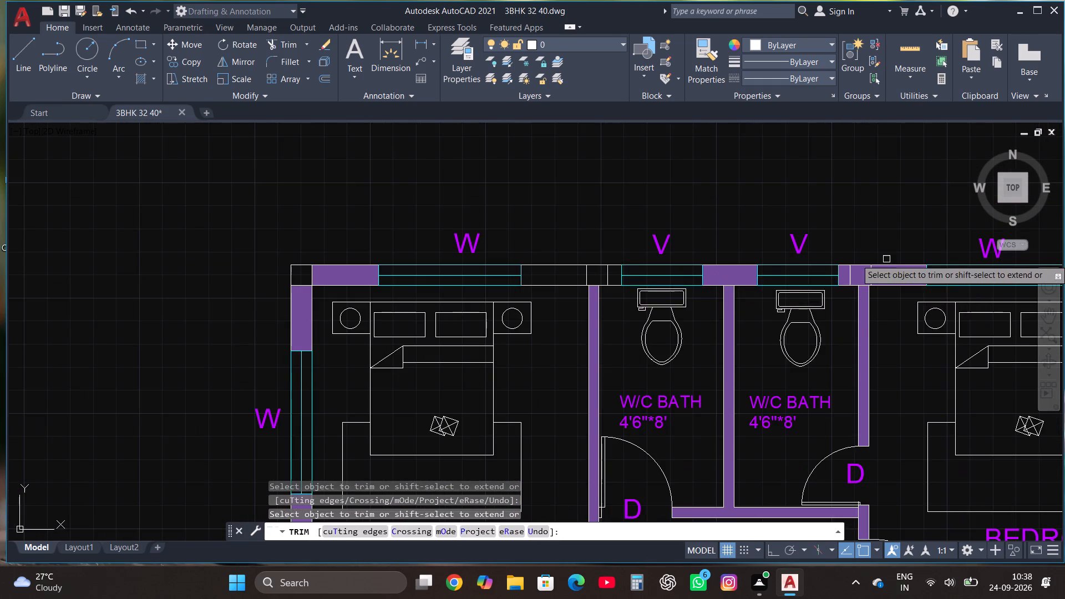
scroll(886, 259, up, 2)
click(821, 297)
scroll(521, 356, down, 3)
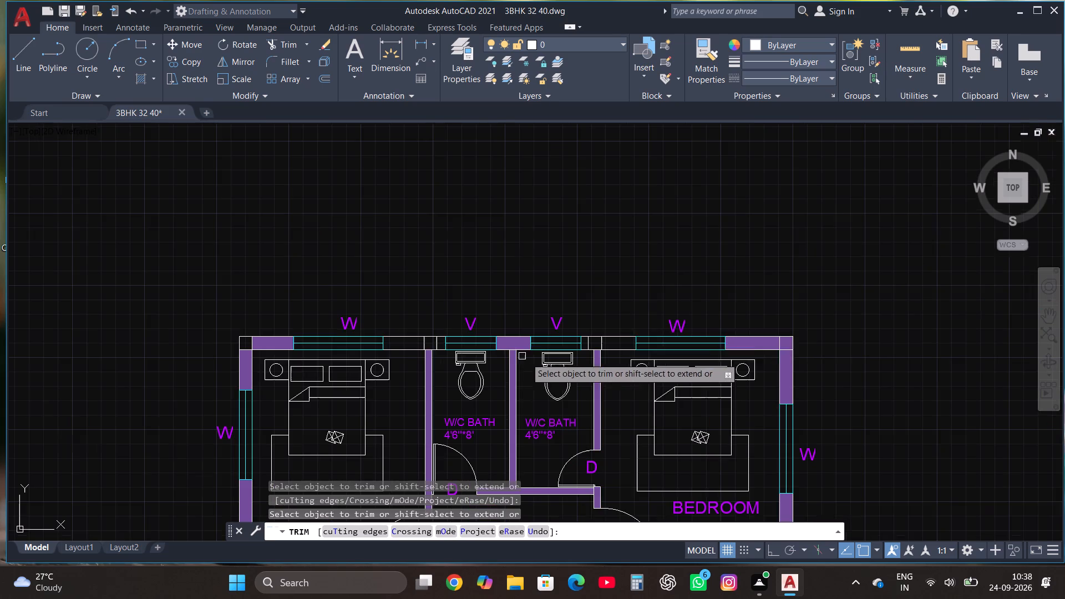
Trim the hatch out of the square at the building's north-east outer corner.
scroll(812, 353, up, 3)
click(716, 317)
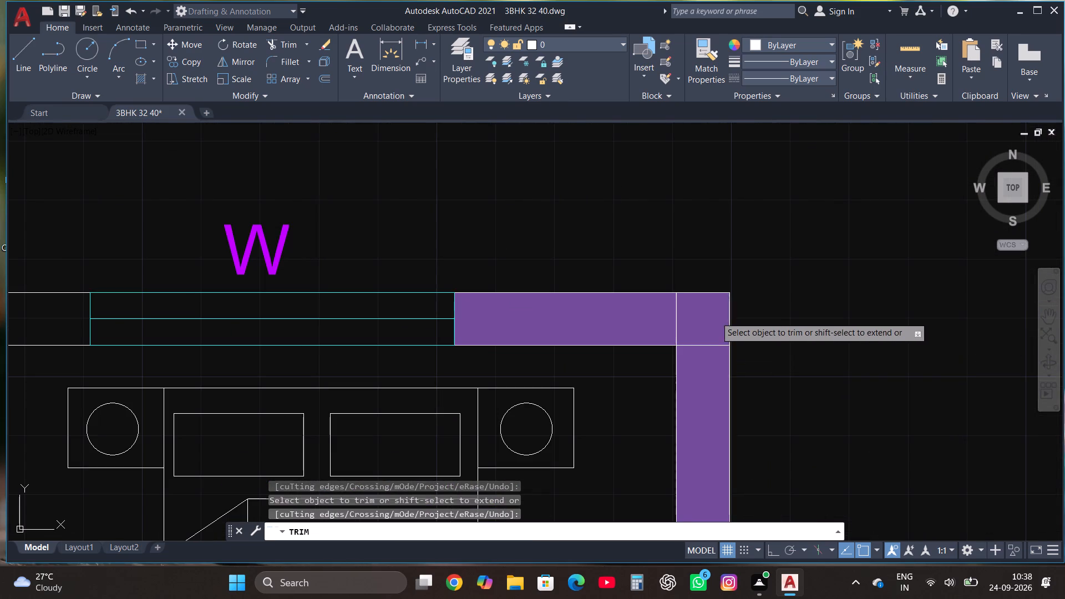
click(708, 321)
scroll(723, 277, down, 3)
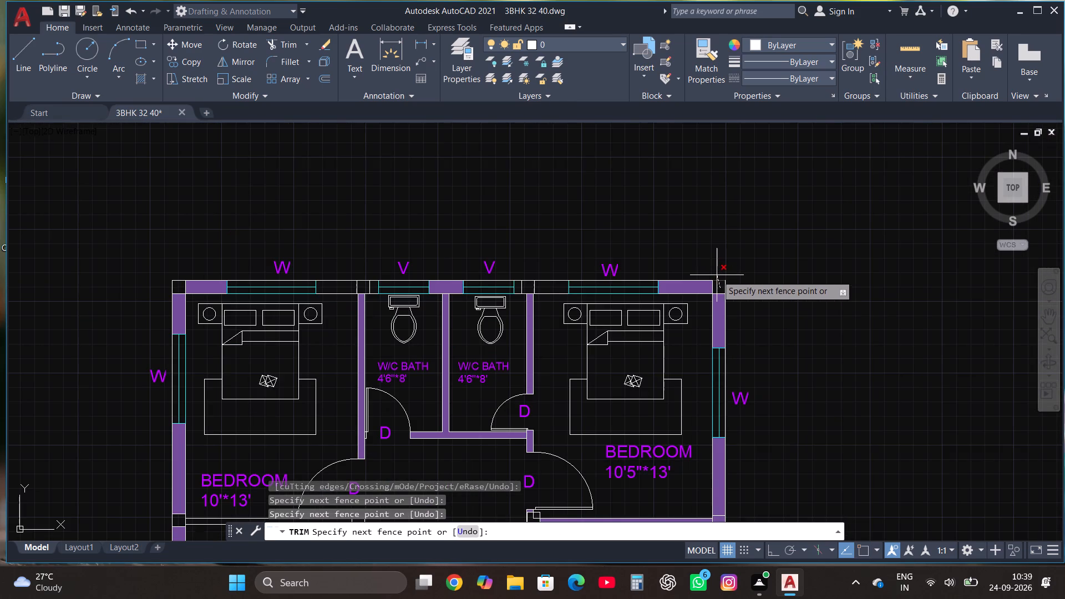
scroll(721, 288, up, 3)
click(721, 290)
scroll(773, 261, down, 3)
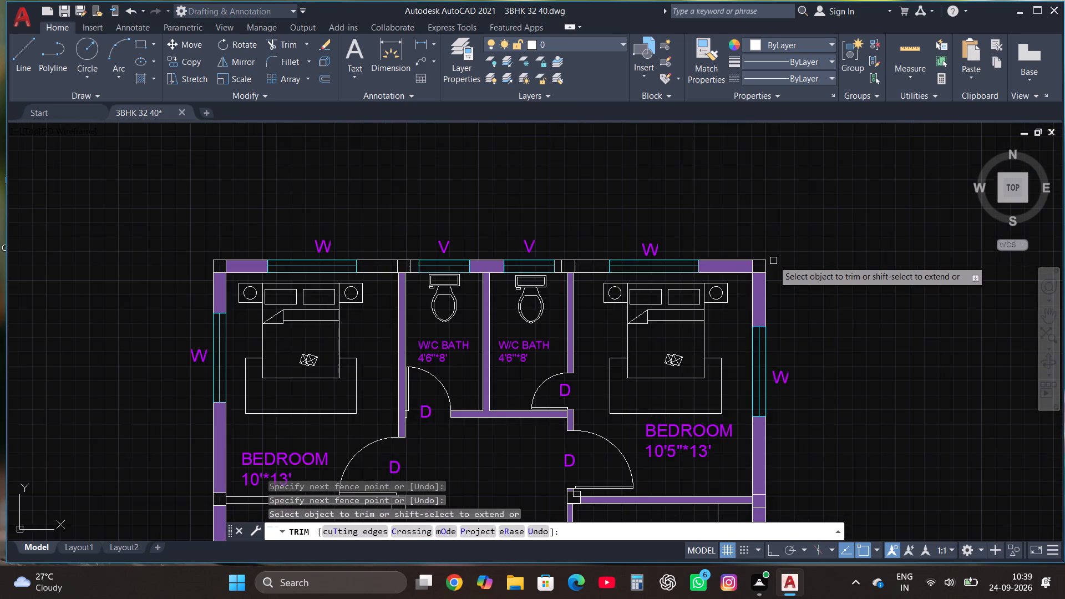
Trim the hatch out of the east-wall square where the wall between the 10'5"*13' bedroom and the kitchen meets it.
scroll(765, 258, down, 1)
scroll(775, 425, up, 4)
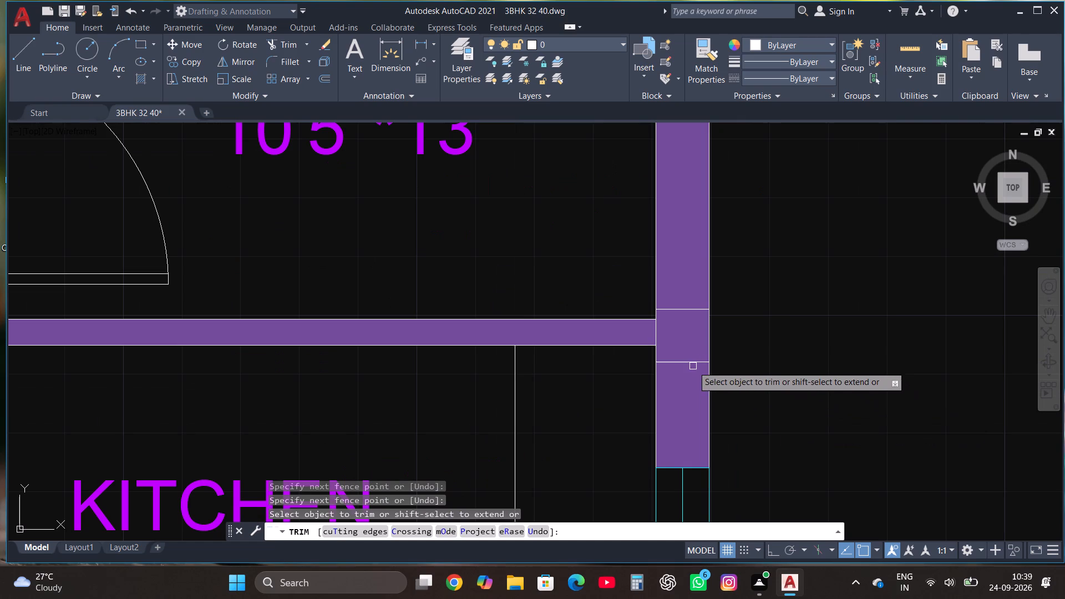
click(685, 329)
scroll(727, 270, down, 3)
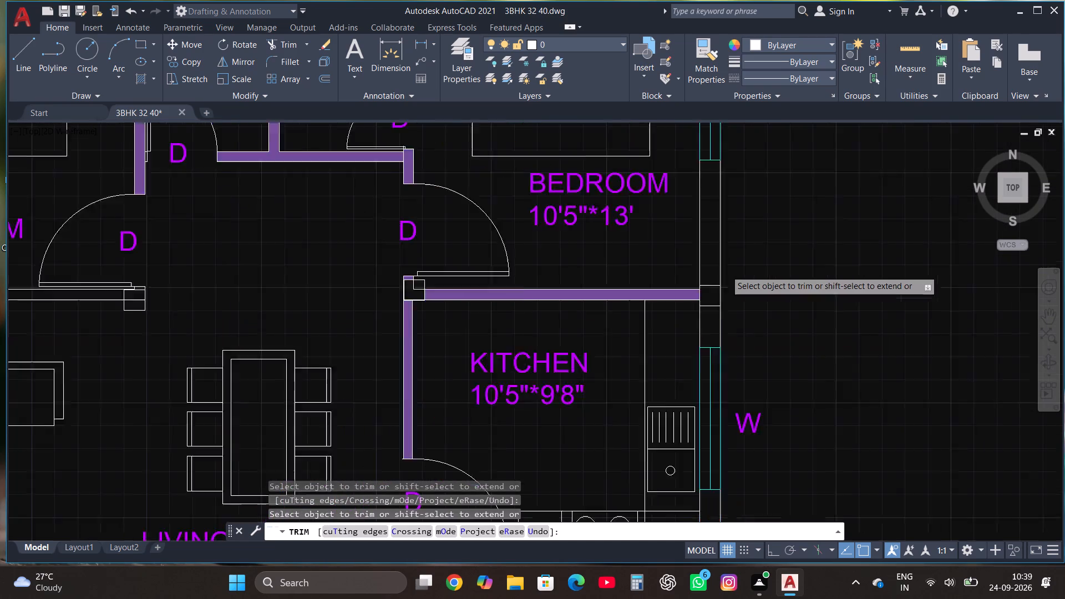
scroll(747, 246, down, 2)
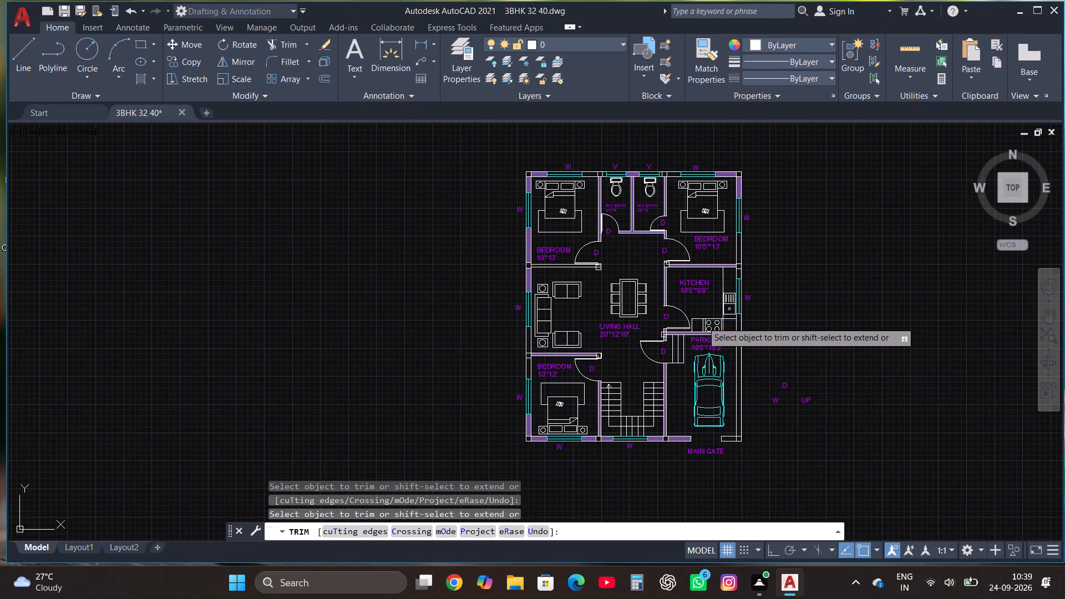
scroll(698, 311, up, 1)
key(Escape)
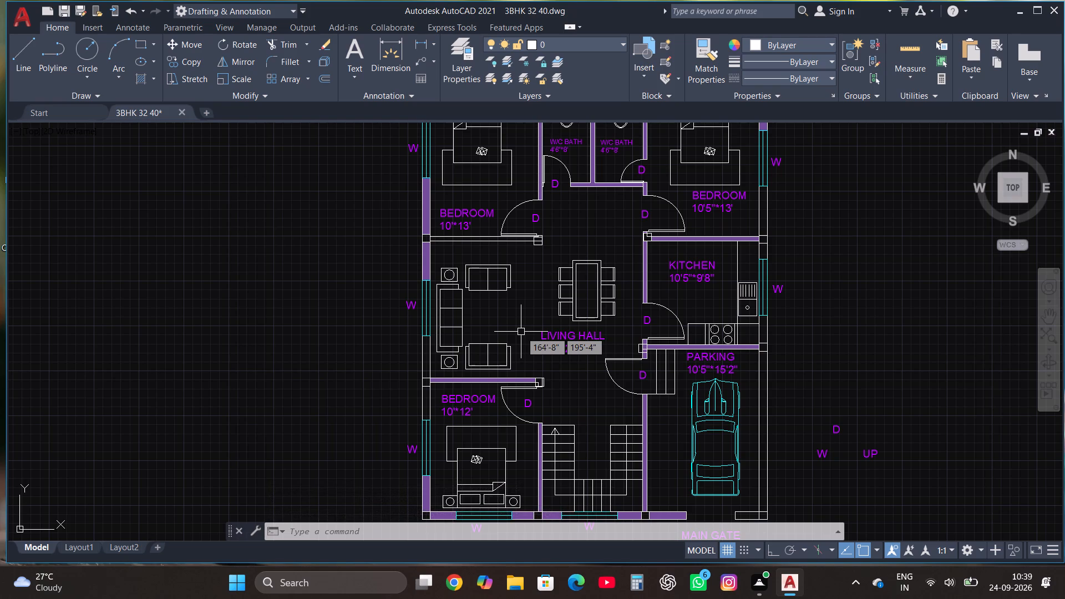
Make WINDOW the current layer and fill the four squares along the north wall, including both outer corners, with solid hatch.
scroll(521, 332, down, 3)
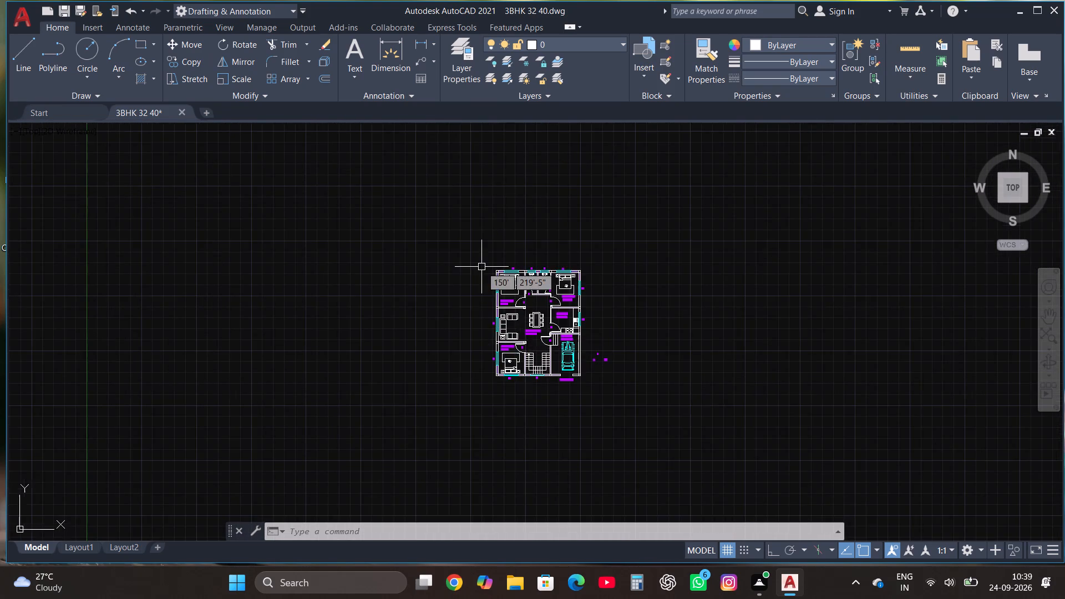
scroll(481, 267, up, 2)
scroll(536, 297, up, 2)
scroll(499, 264, up, 1)
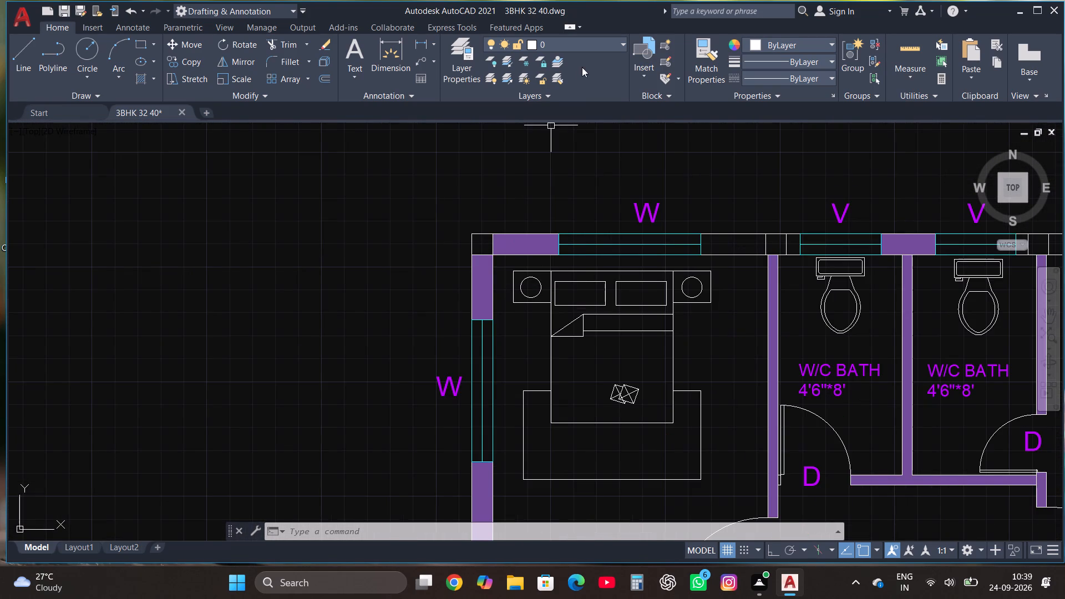
click(591, 45)
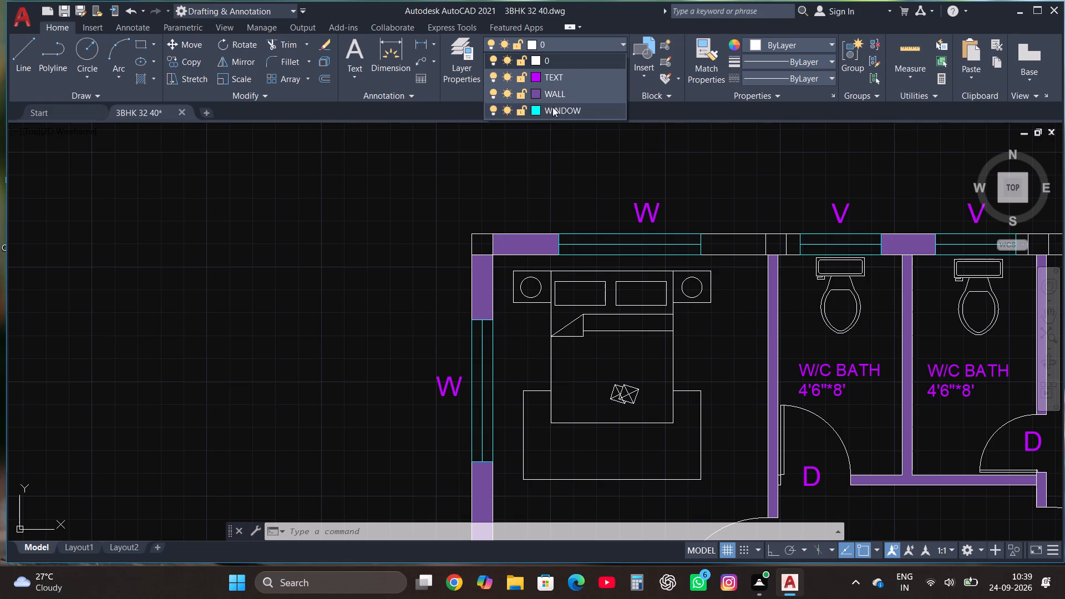
click(552, 110)
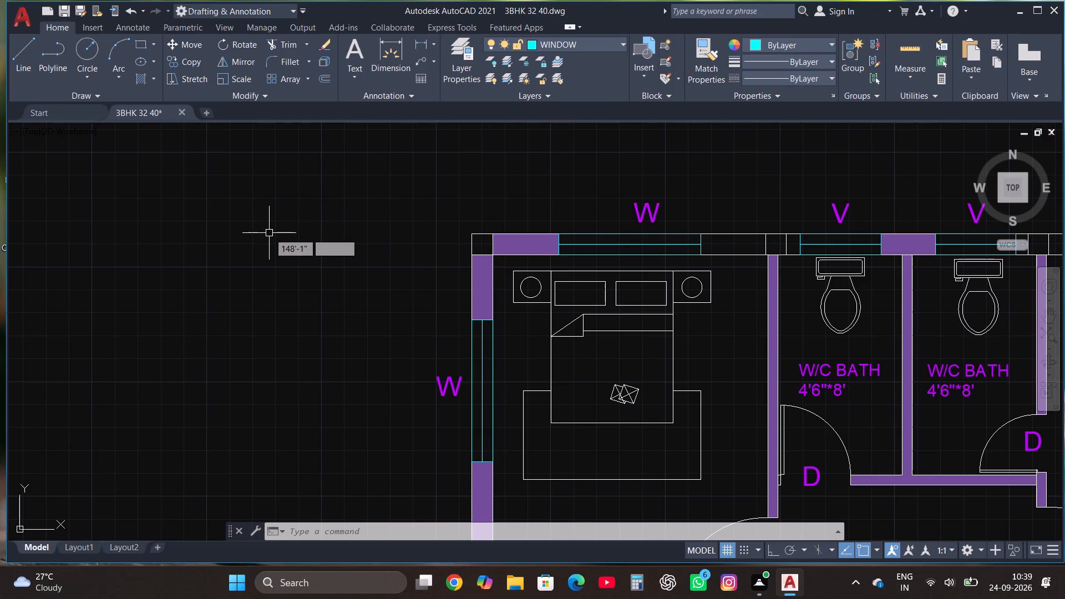
key(h)
click(307, 265)
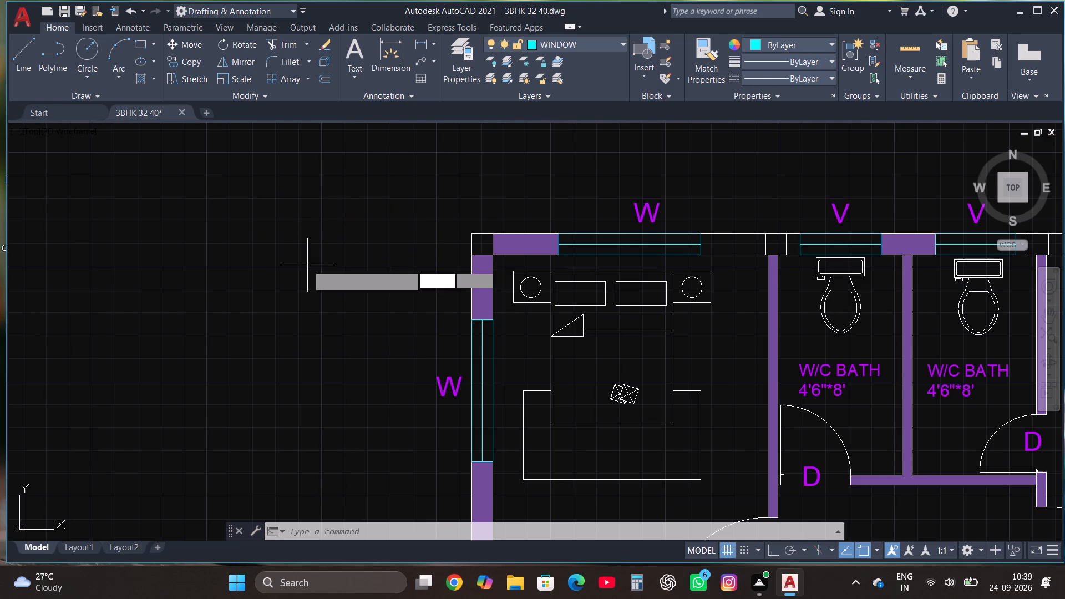
click(484, 239)
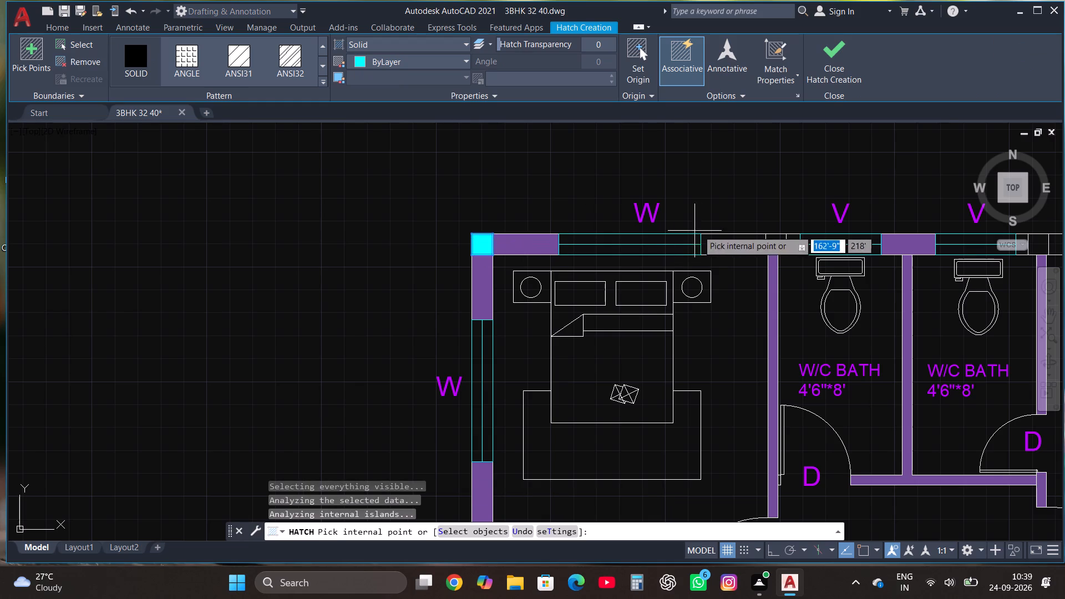
click(781, 241)
scroll(657, 263, down, 2)
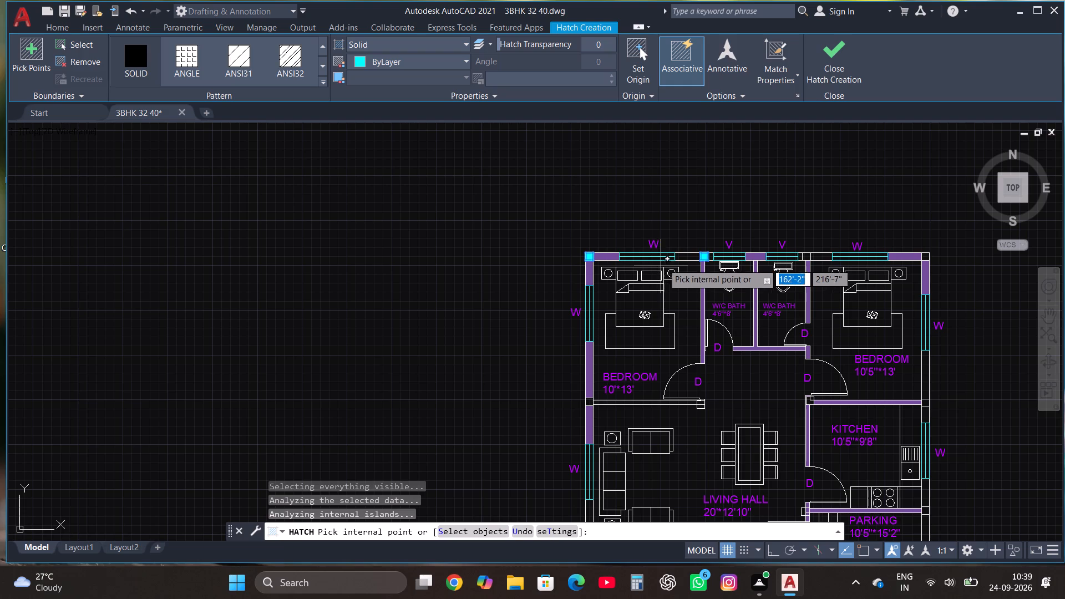
scroll(818, 243, up, 3)
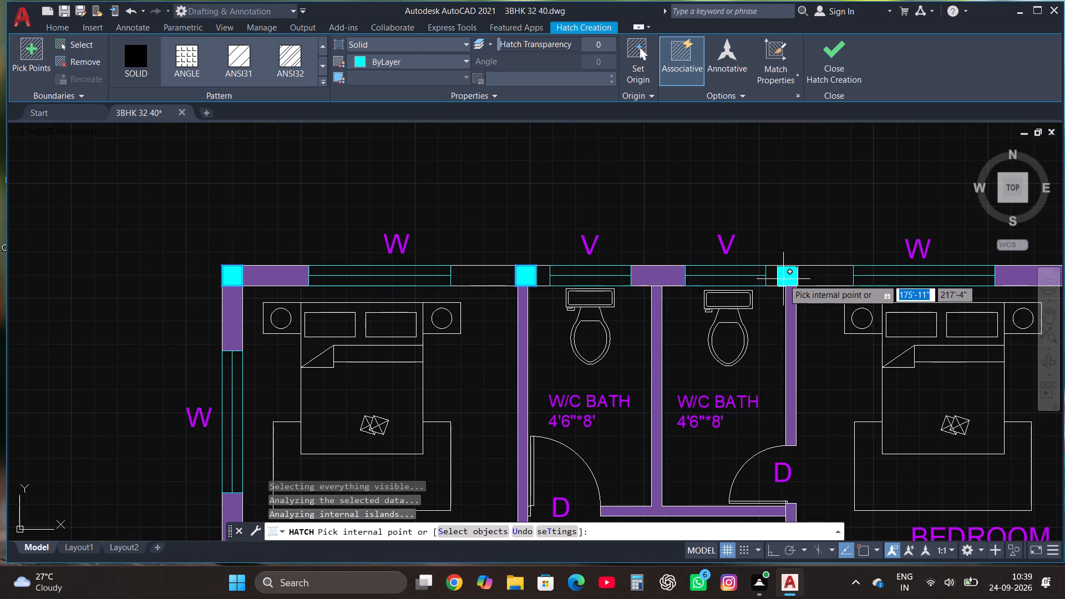
click(783, 279)
scroll(783, 279, down, 1)
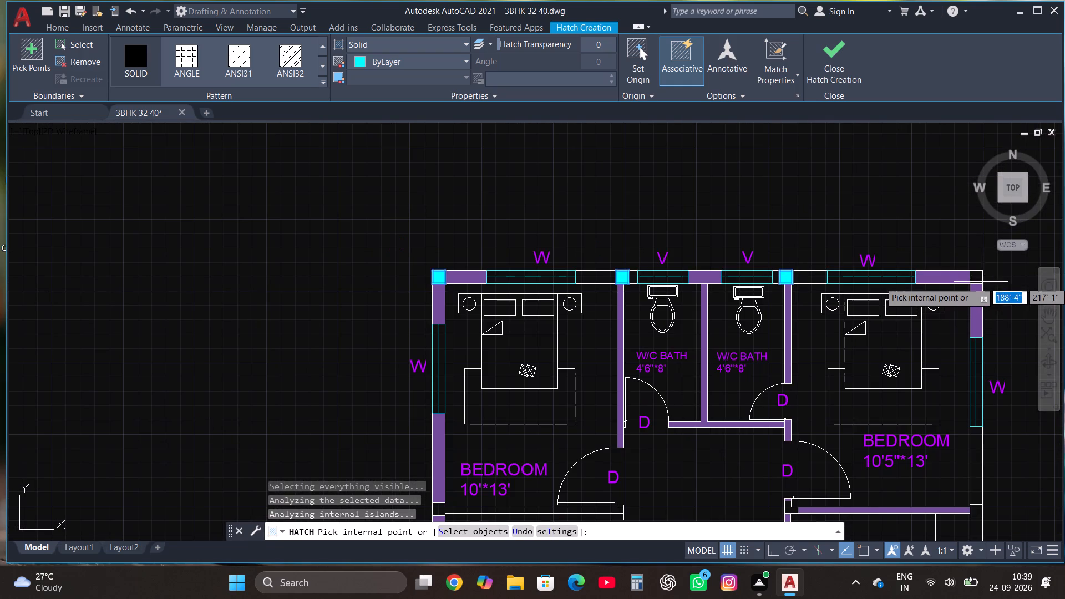
click(977, 280)
Fill the squares at both ends of the 10'*13' bedroom's south wall with the solid WINDOW-layer hatch.
scroll(666, 200, down, 3)
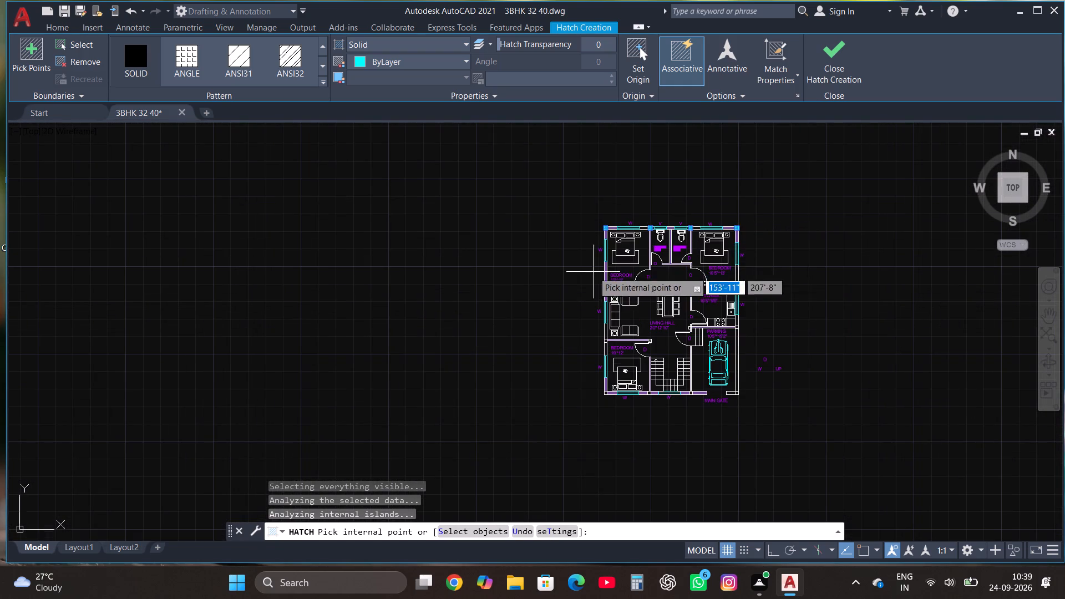
scroll(622, 288, up, 4)
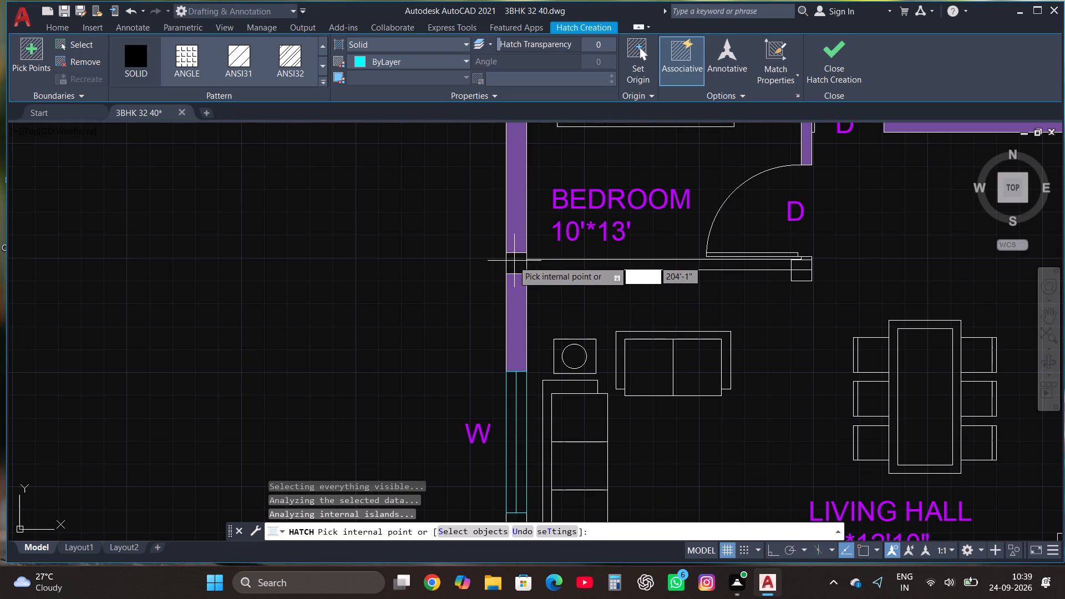
click(513, 261)
scroll(807, 266, up, 2)
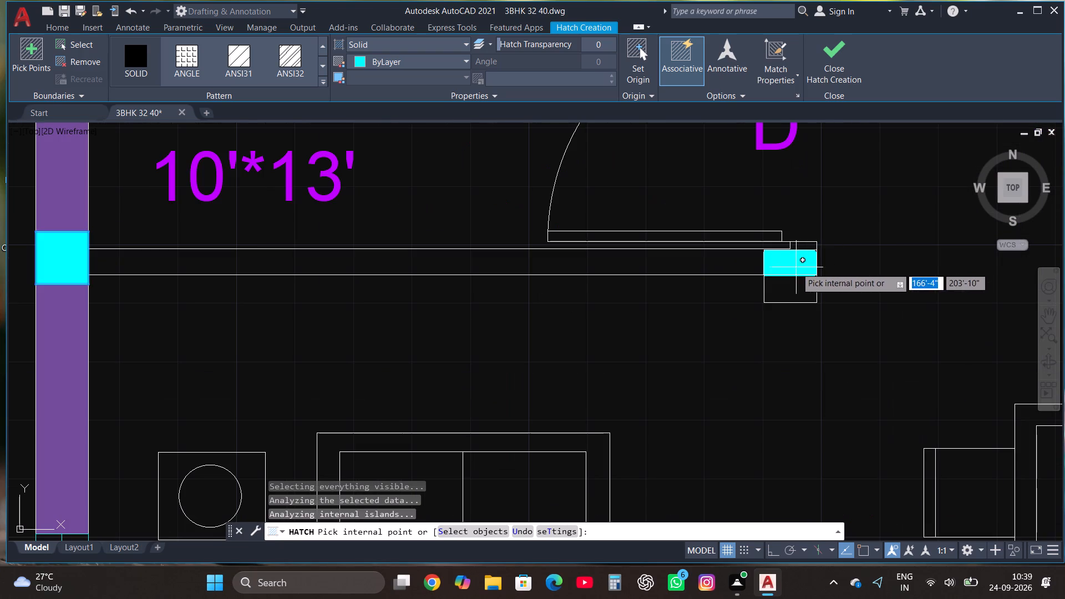
click(796, 267)
click(787, 284)
scroll(489, 255, down, 3)
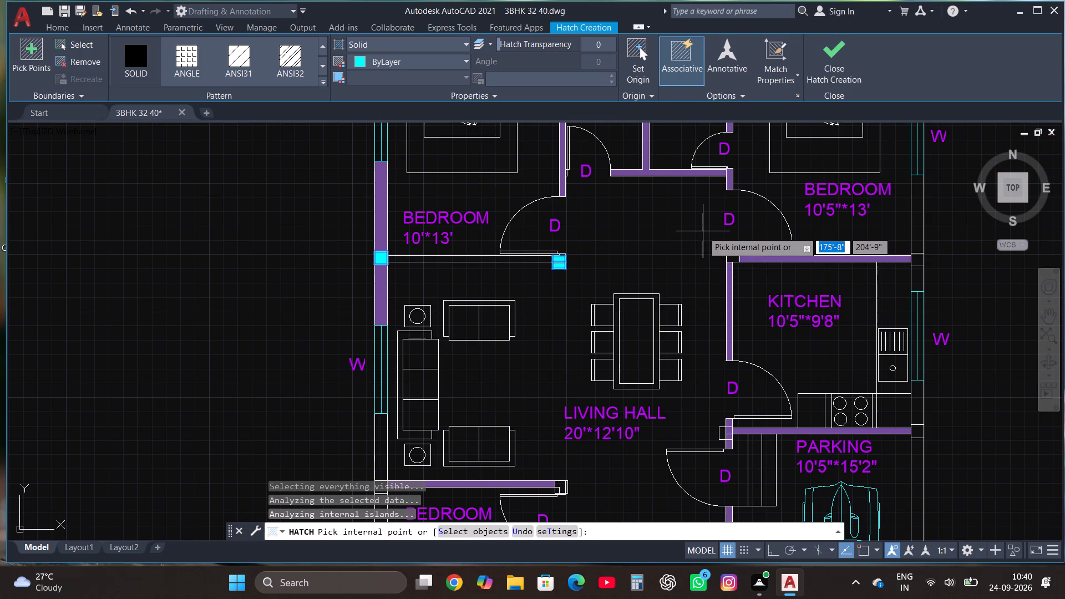
Fill the squares at both ends of the wall between the 10'5"*13' bedroom and the kitchen with solid hatch.
scroll(788, 236, up, 2)
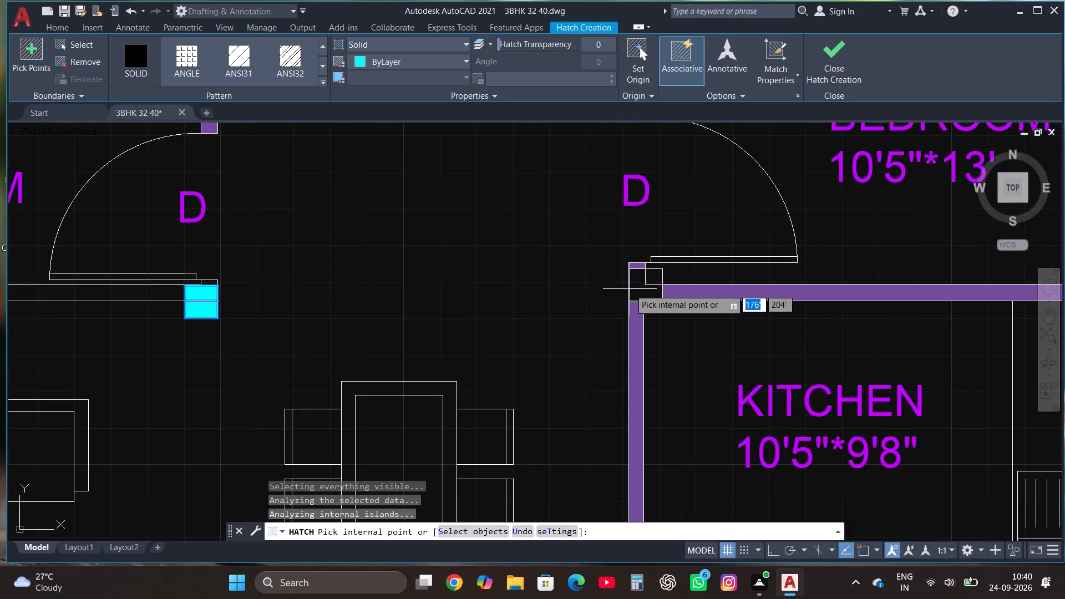
click(635, 294)
click(653, 276)
scroll(651, 278, down, 2)
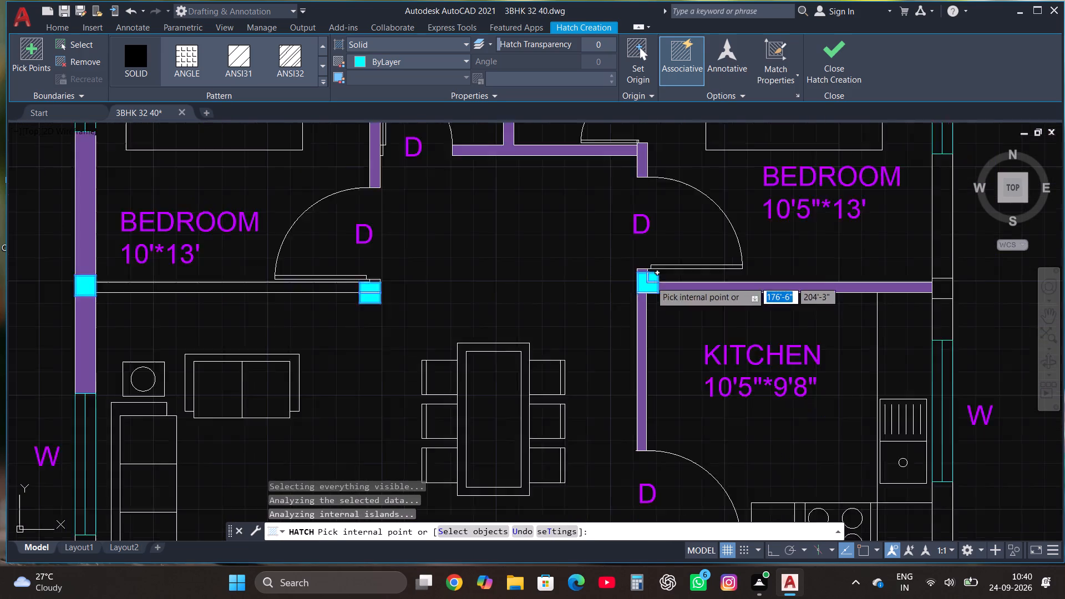
scroll(860, 287, up, 2)
click(784, 280)
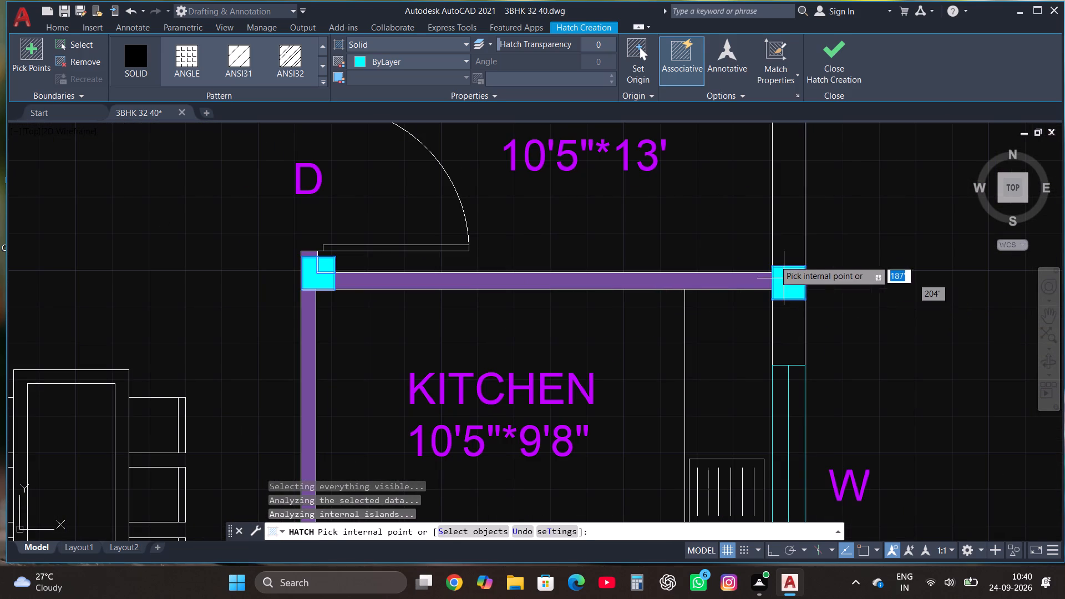
Fill the squares at both ends of the wall between the kitchen and the parking with solid hatch.
scroll(752, 198, down, 5)
scroll(781, 425, up, 2)
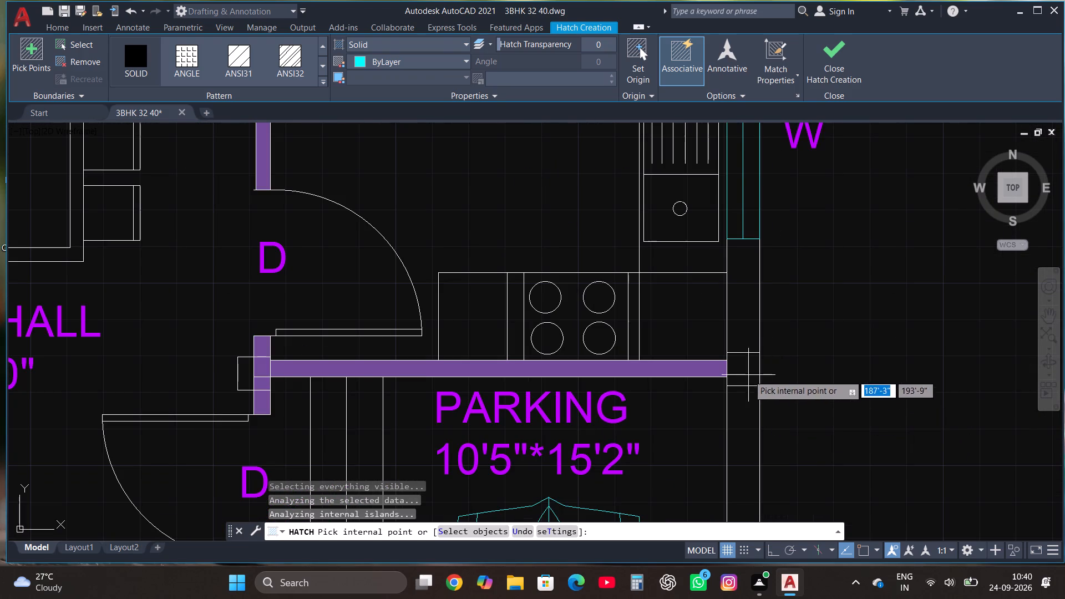
click(748, 375)
scroll(821, 205, down, 3)
scroll(667, 247, up, 3)
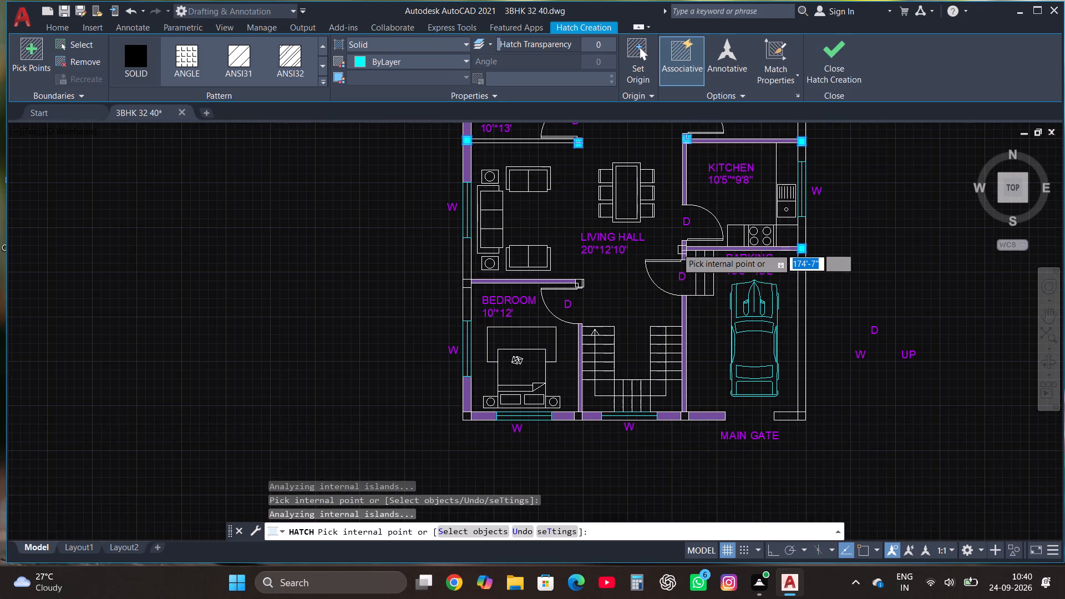
scroll(692, 248, up, 3)
click(693, 253)
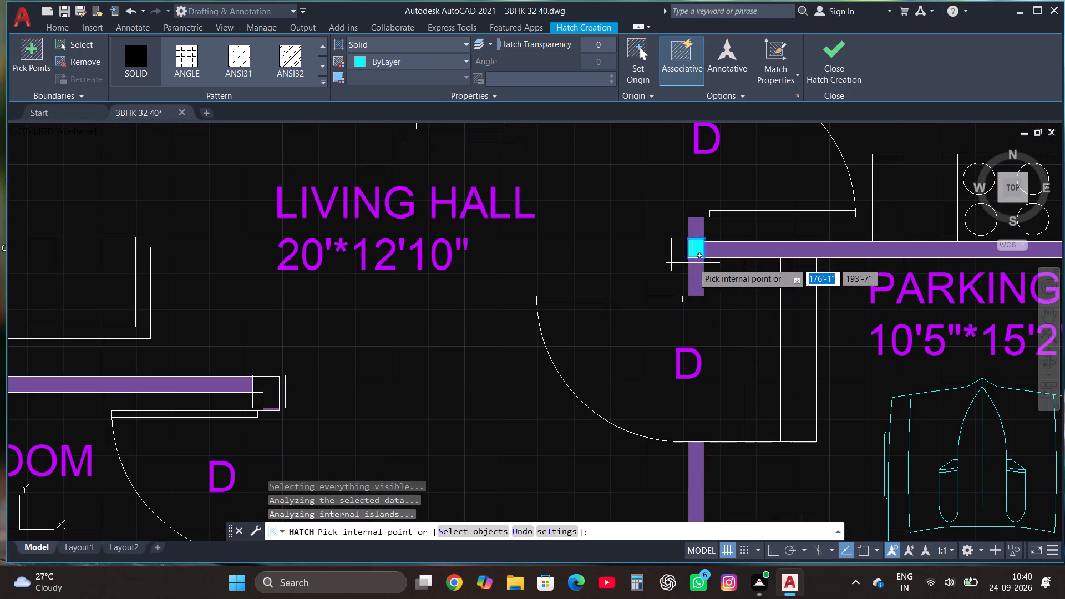
click(693, 263)
click(676, 247)
scroll(637, 111, down, 2)
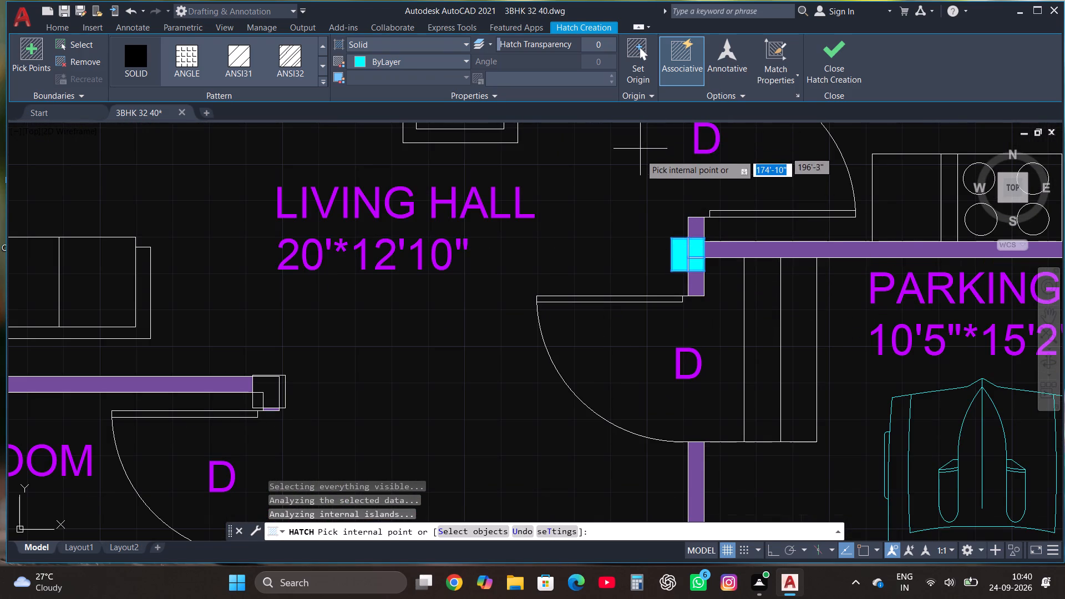
Fill every part of the square at the north-east corner of the 10'*12' bedroom with solid hatch.
scroll(640, 161, down, 2)
scroll(452, 250, up, 4)
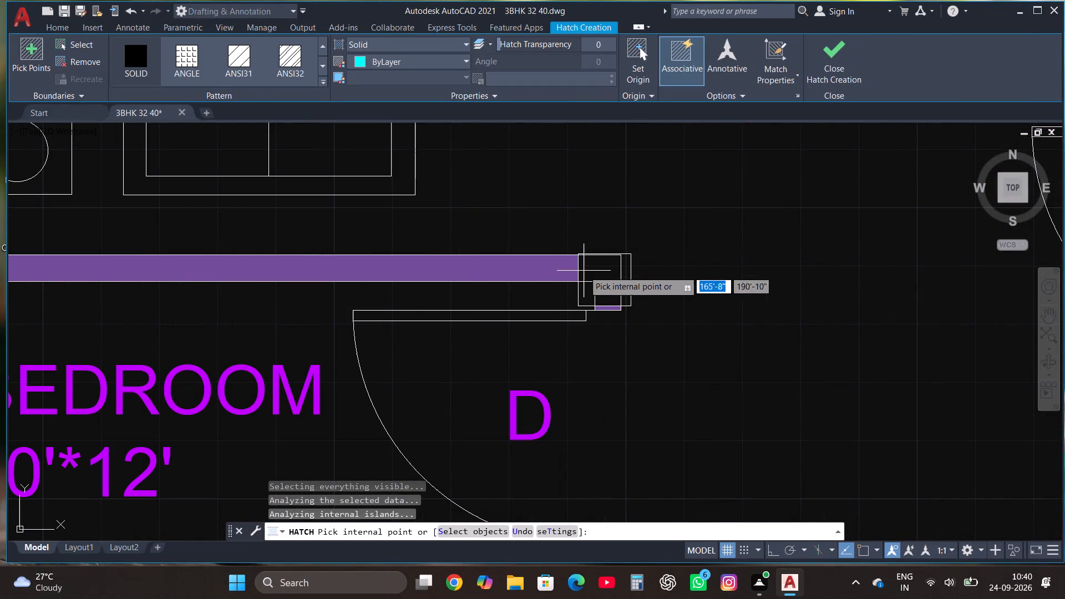
click(598, 263)
click(623, 280)
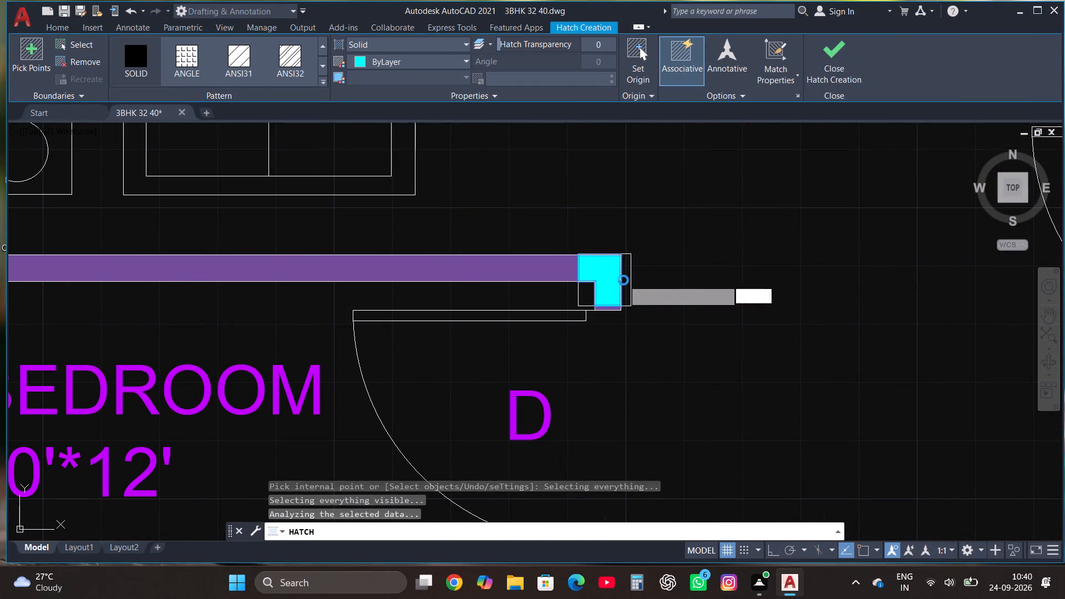
click(589, 291)
scroll(576, 217, down, 4)
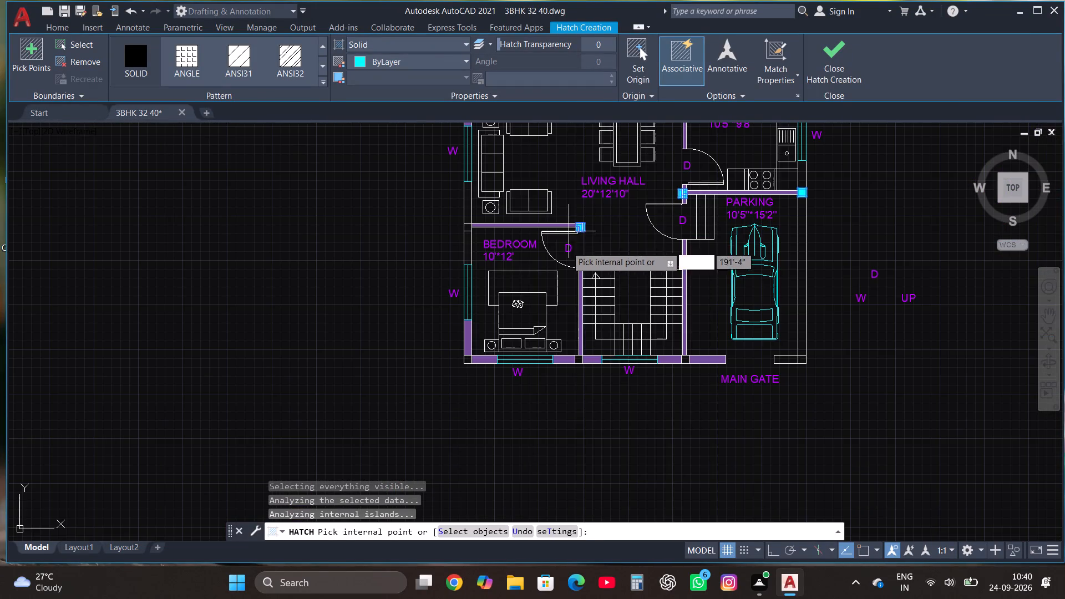
Fill the four squares along the south wall, including both outer corners, with solid hatch and finish the hatch.
scroll(464, 364, up, 4)
click(475, 349)
scroll(475, 351, down, 3)
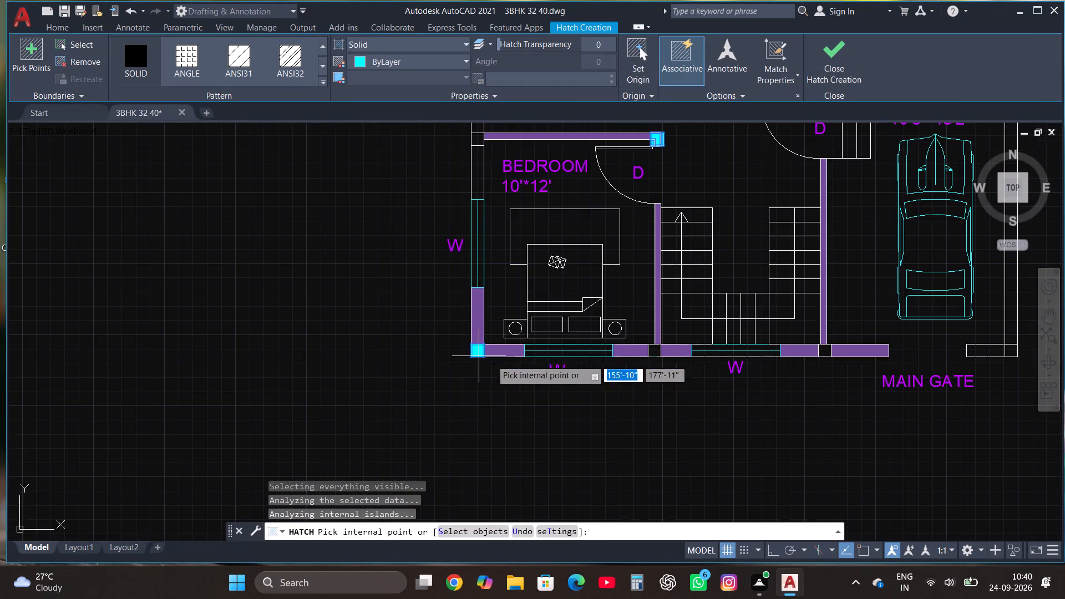
scroll(679, 355, up, 3)
click(595, 339)
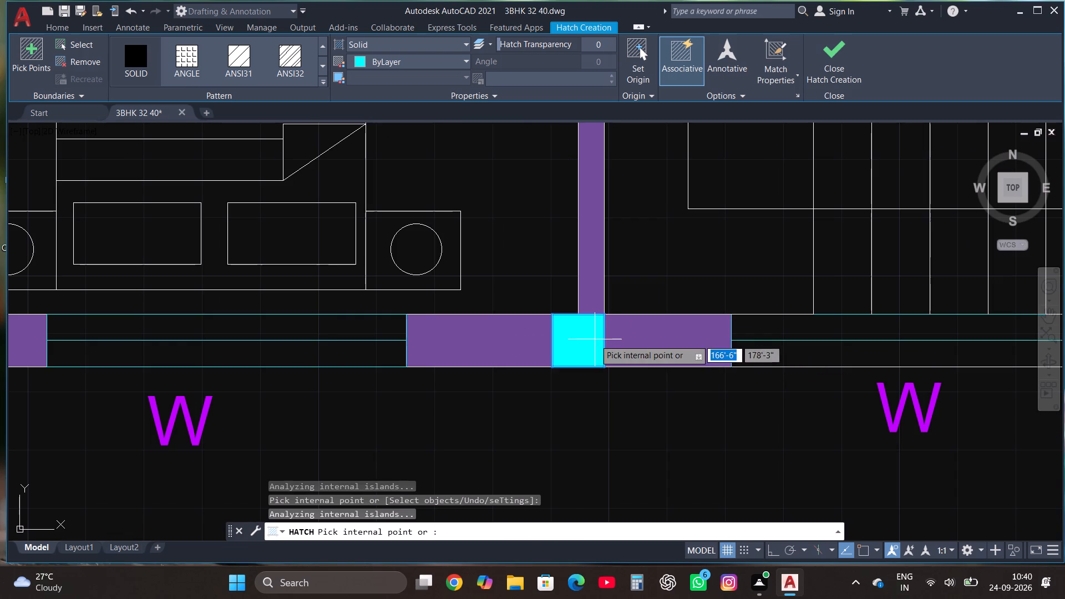
scroll(595, 342, down, 2)
click(863, 346)
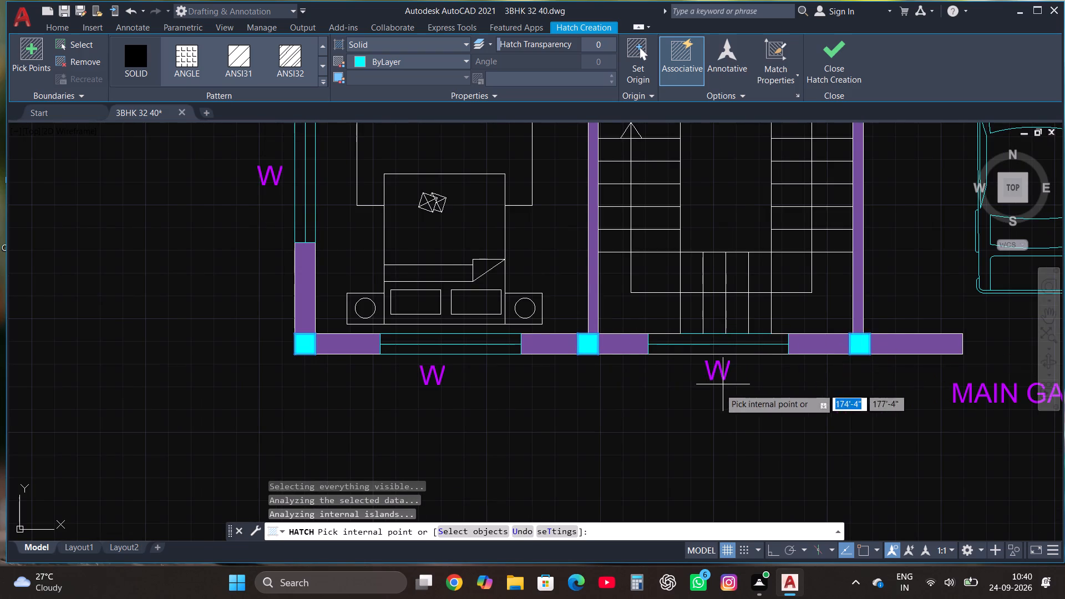
scroll(718, 389, down, 1)
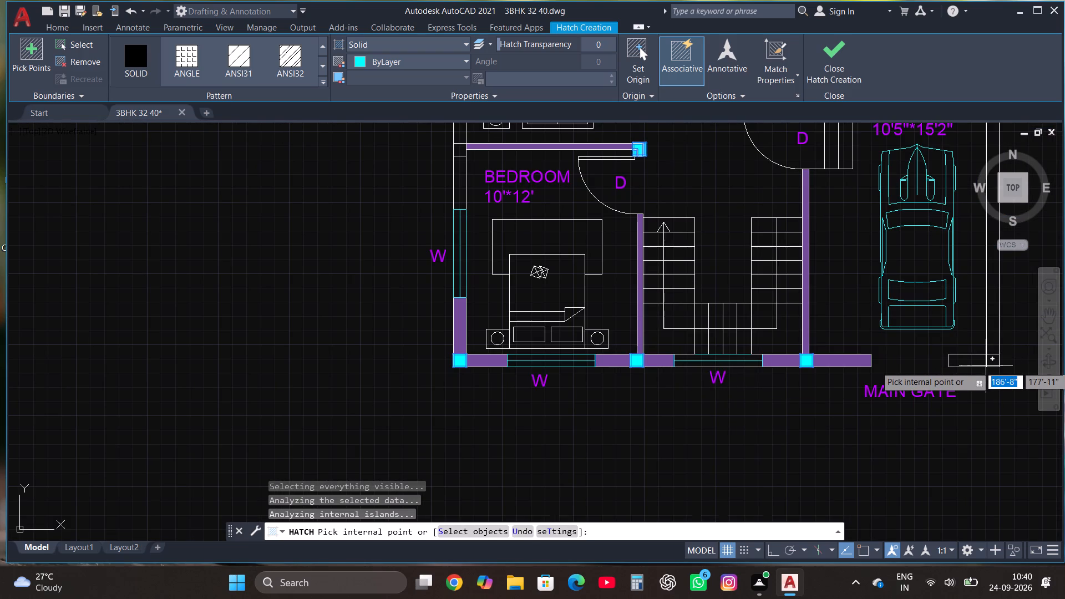
click(991, 364)
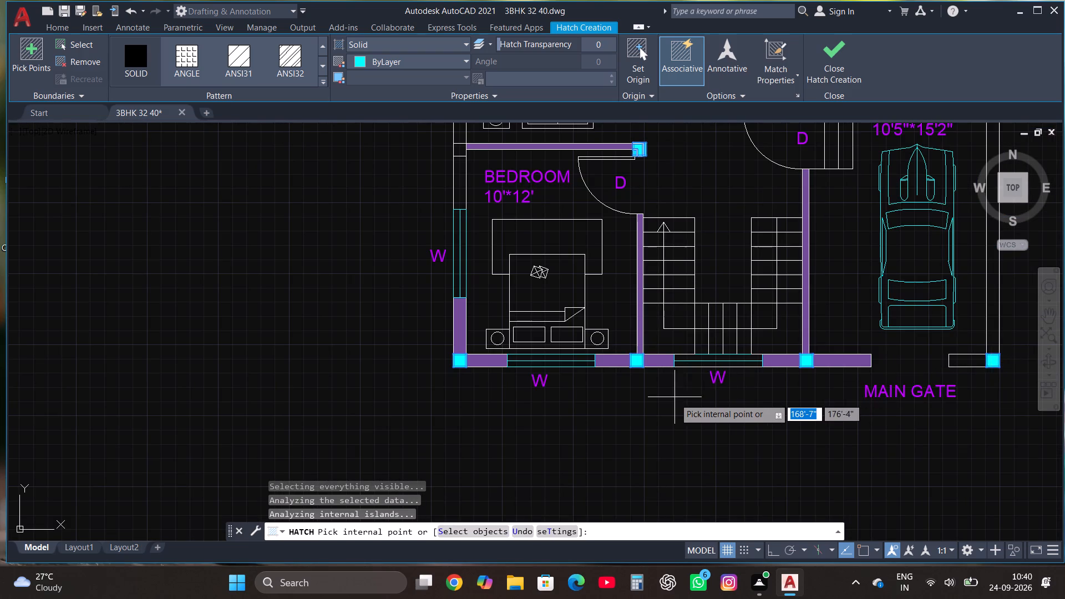
scroll(674, 398, down, 2)
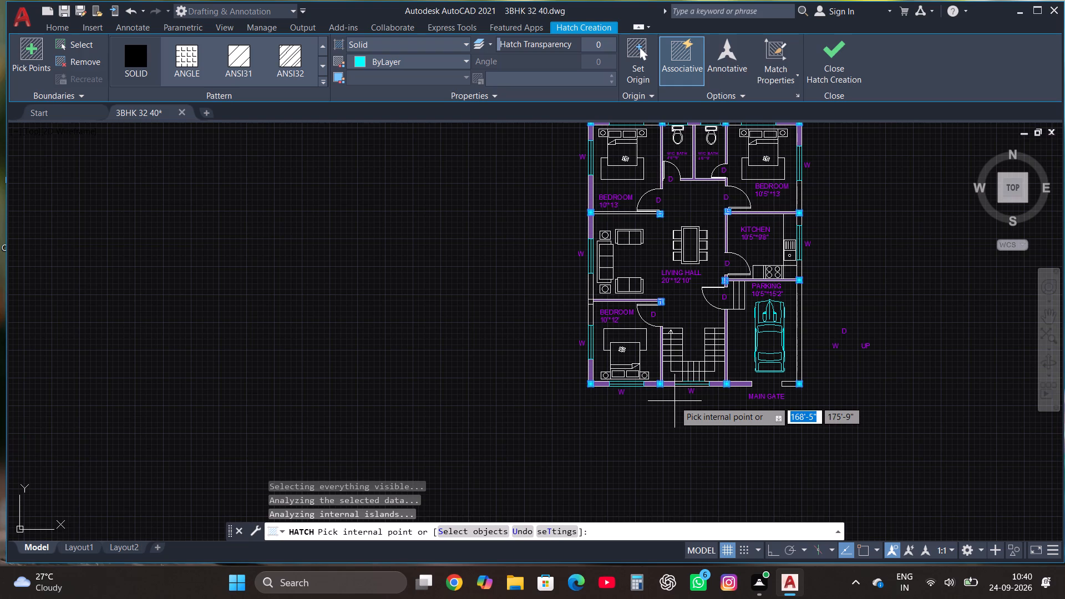
click(838, 47)
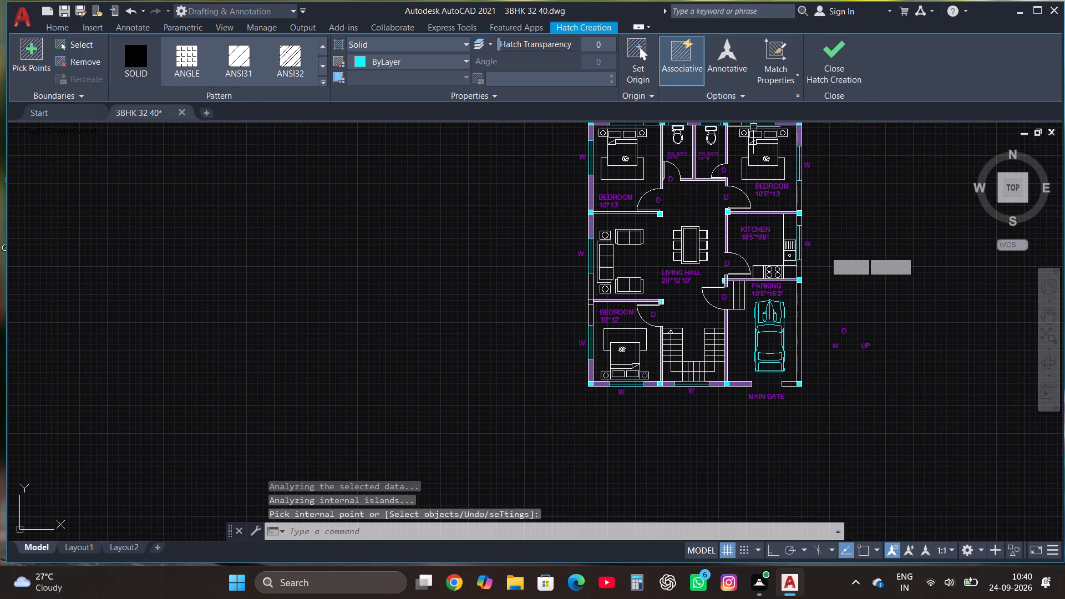
Make WALL the current layer and solid-hatch the east-wall segments directly north and south of the kitchen's north-east square.
scroll(776, 210, up, 3)
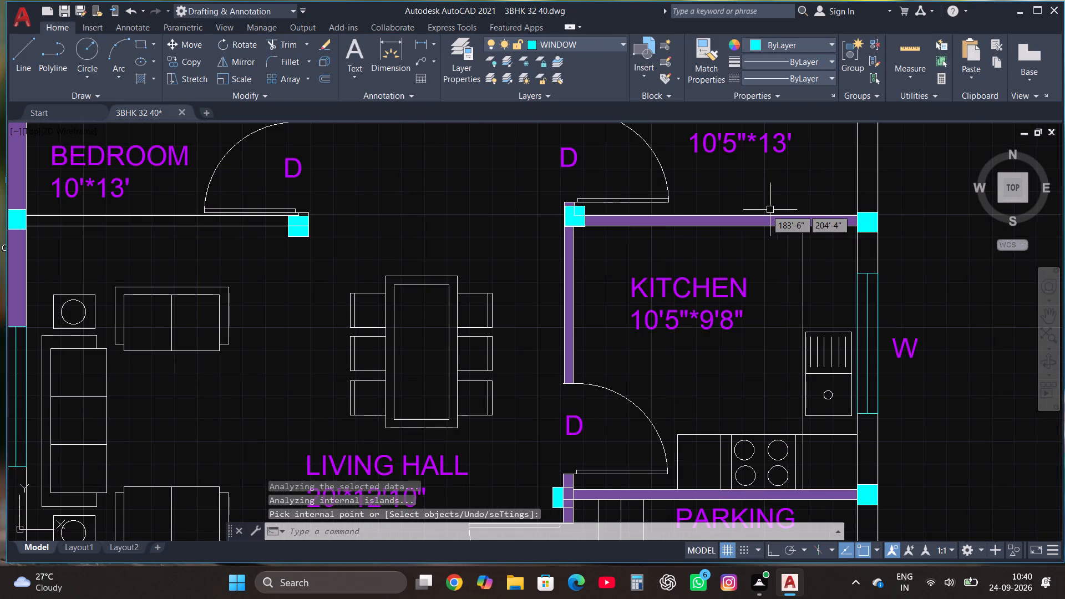
scroll(580, 211, up, 1)
scroll(581, 228, down, 3)
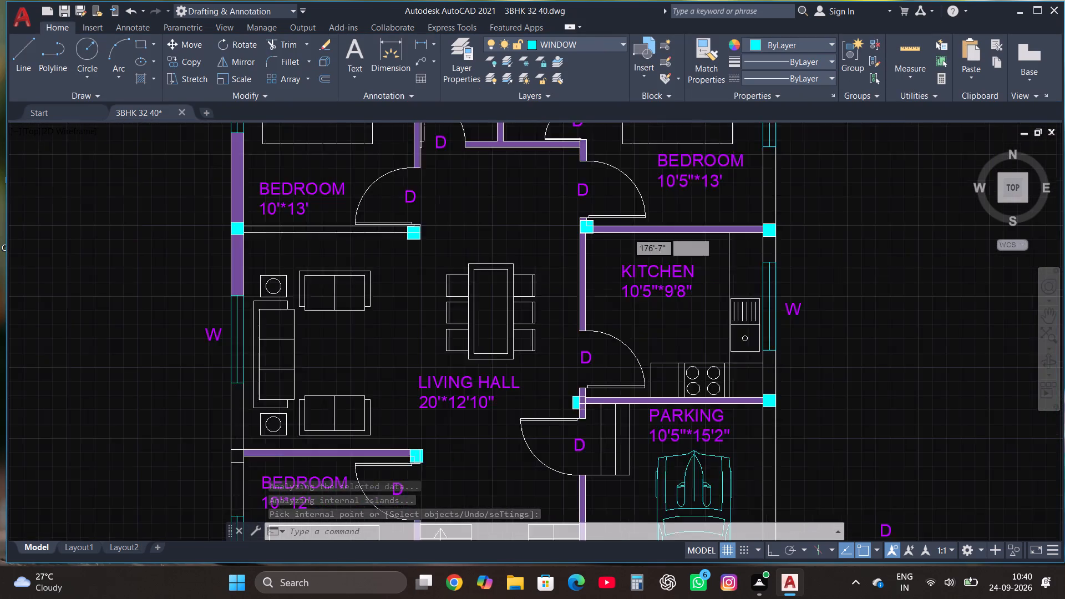
scroll(631, 286, down, 1)
scroll(715, 154, up, 1)
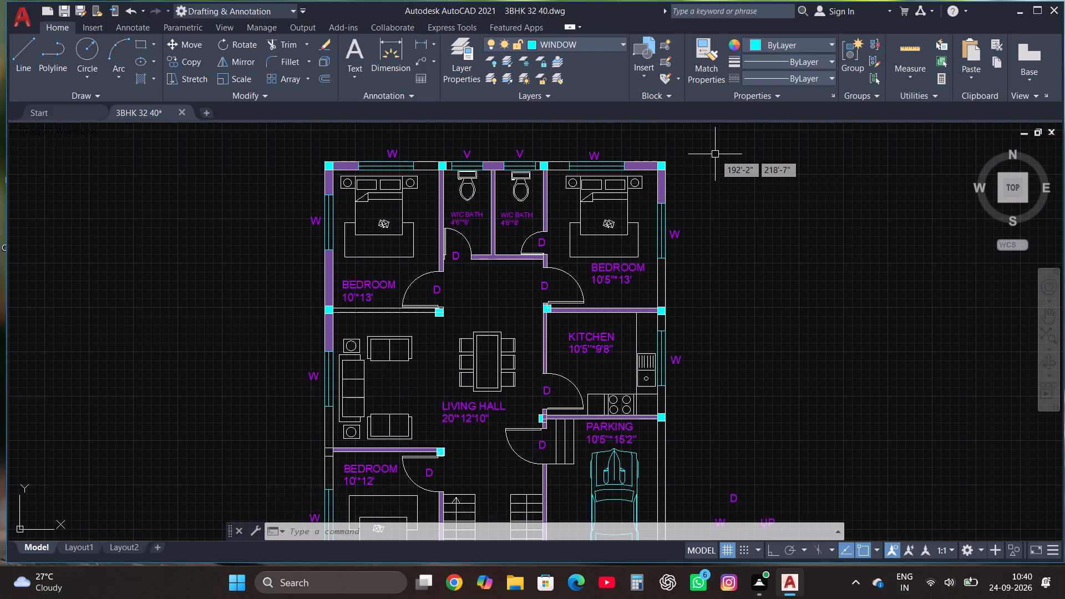
click(565, 41)
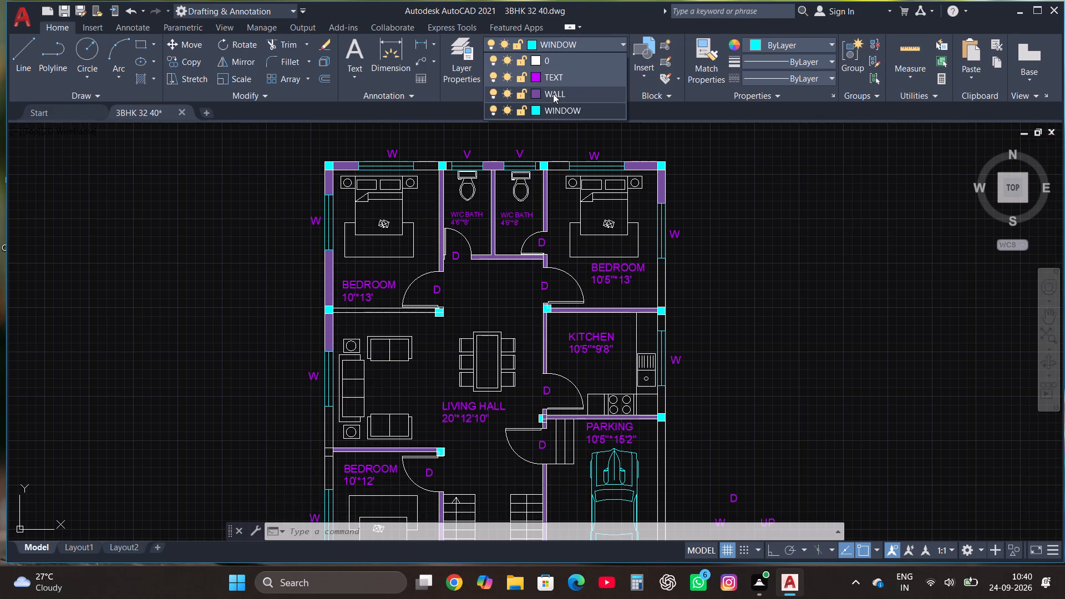
click(553, 95)
text(HA)
click(601, 169)
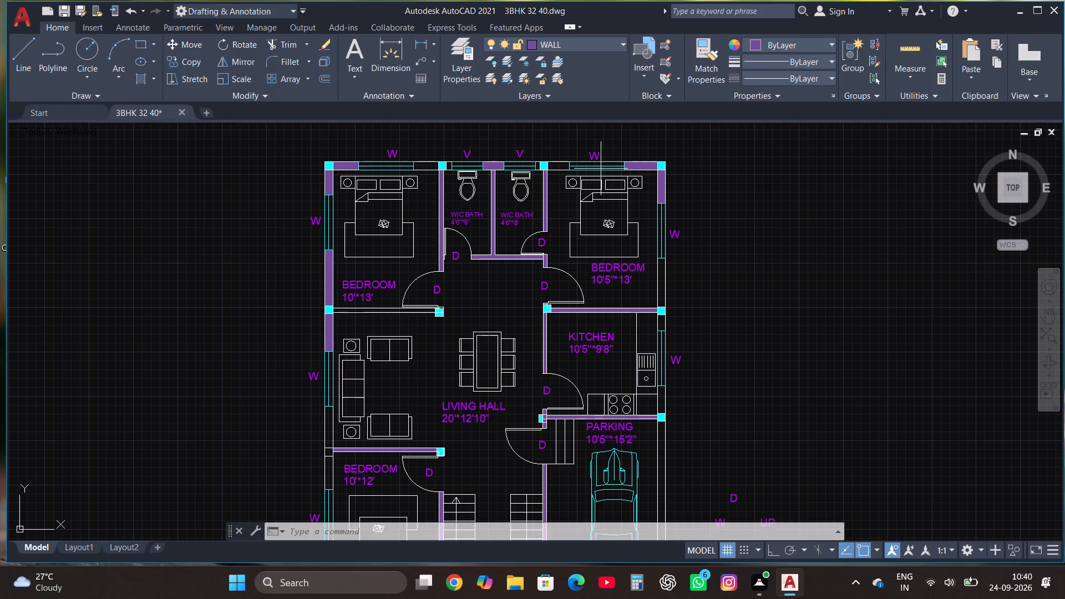
click(662, 288)
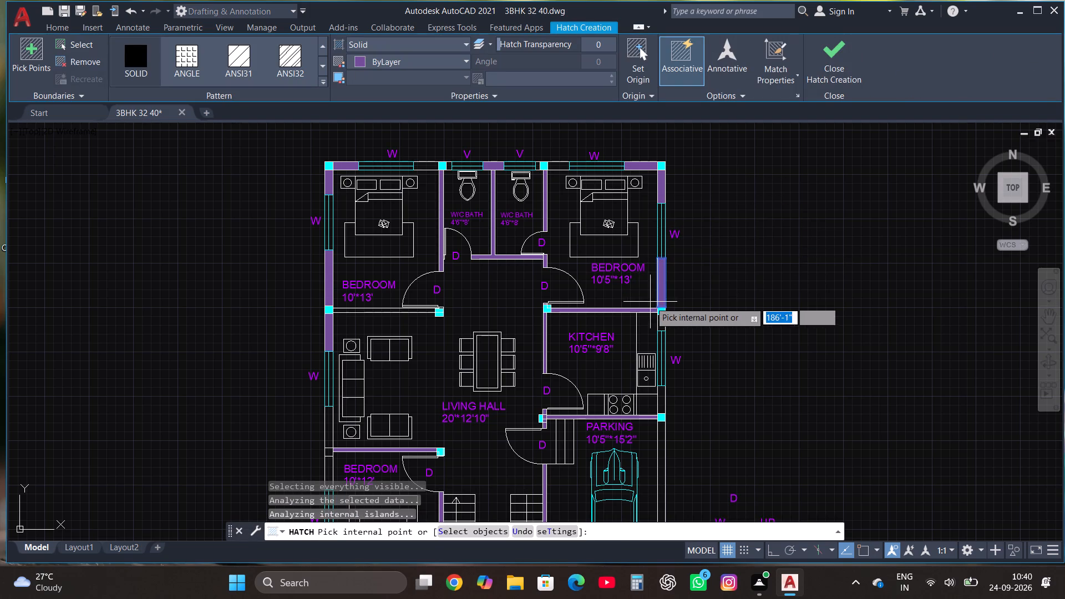
scroll(664, 333, up, 3)
click(657, 306)
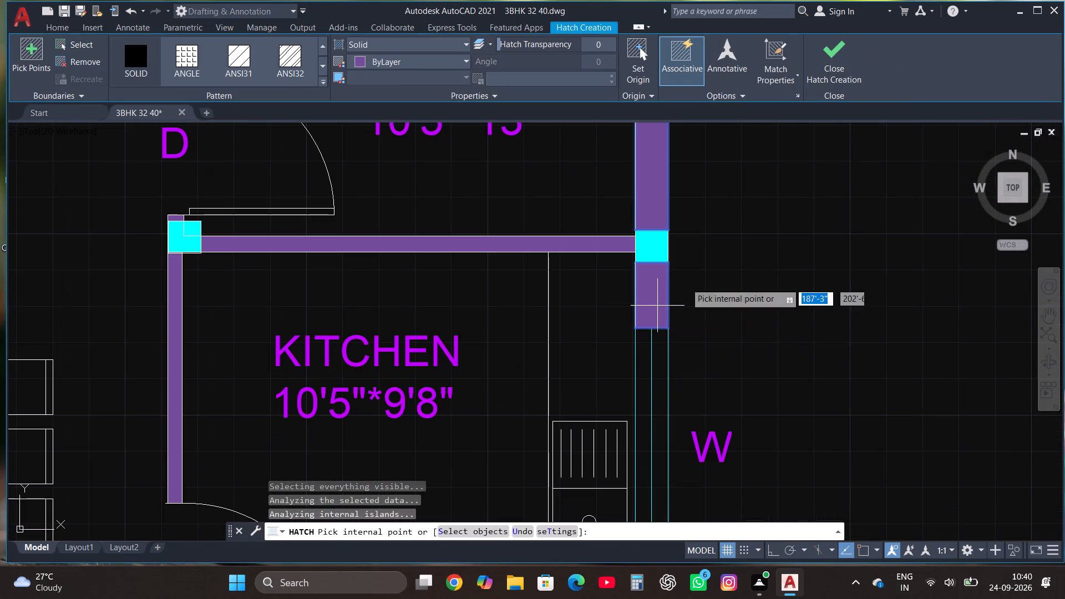
Hatch the east-wall segment between the kitchen window and the parking wall square, and the full segment beside the parking.
scroll(757, 236, down, 3)
scroll(745, 327, up, 2)
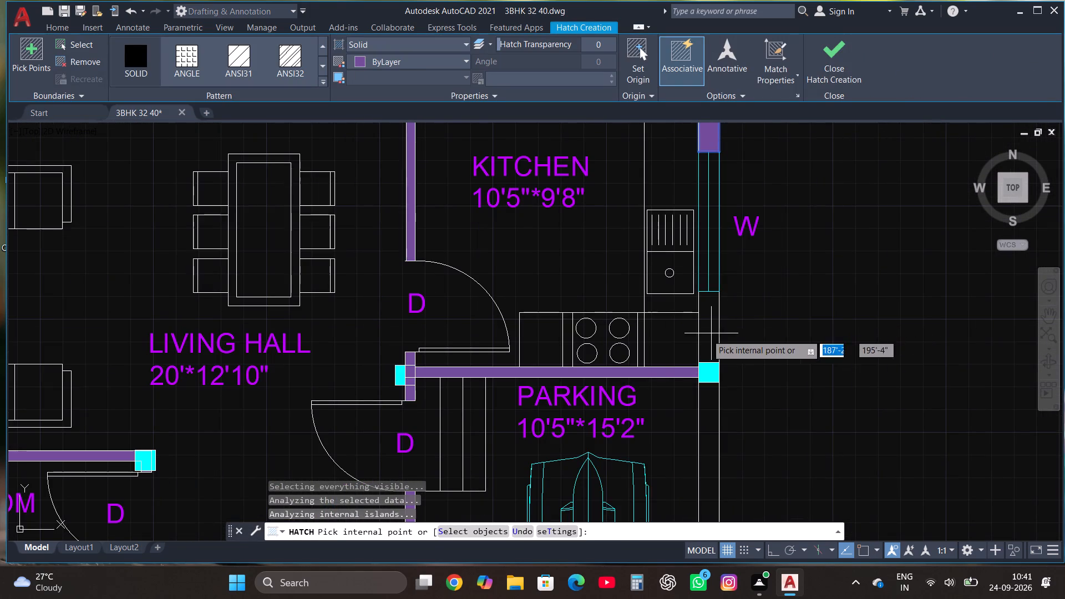
click(707, 336)
scroll(757, 278, down, 2)
scroll(730, 342, up, 3)
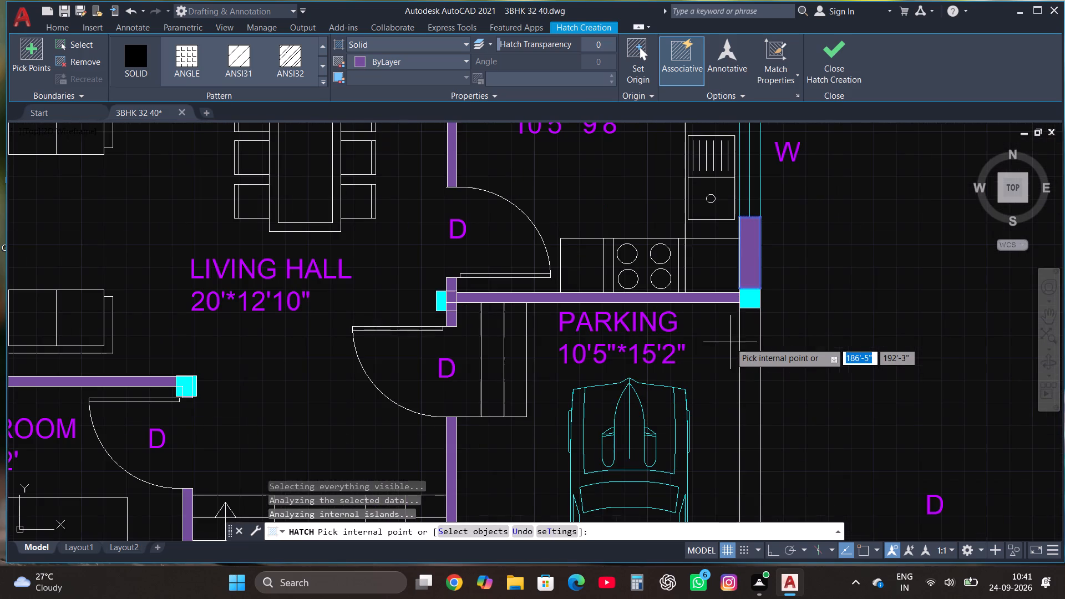
click(747, 341)
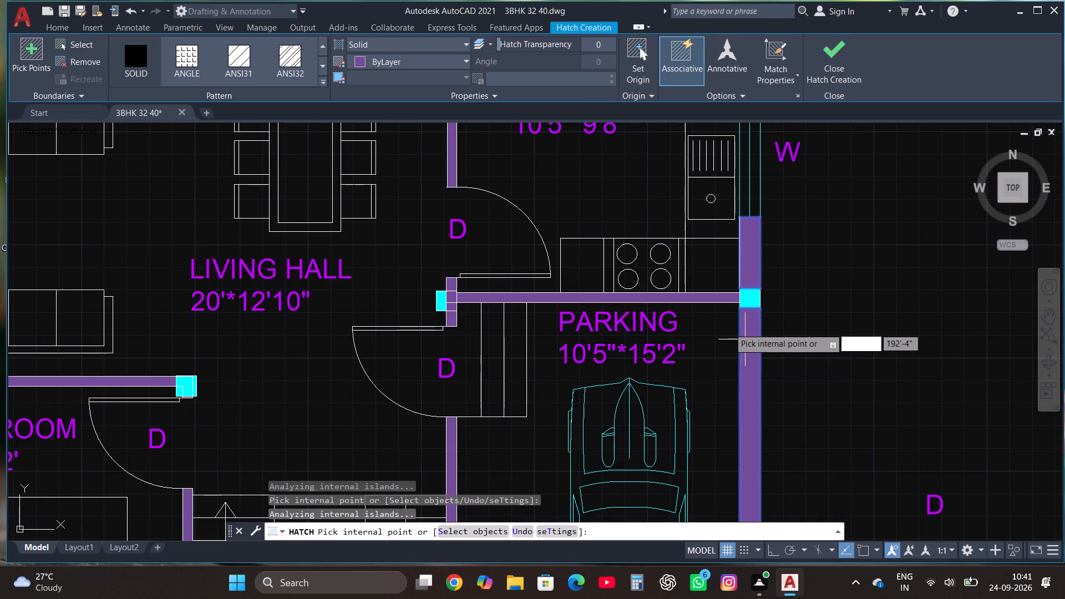
Hatch the short south-wall segment between the main gate opening and the south-east corner square.
scroll(702, 293, down, 2)
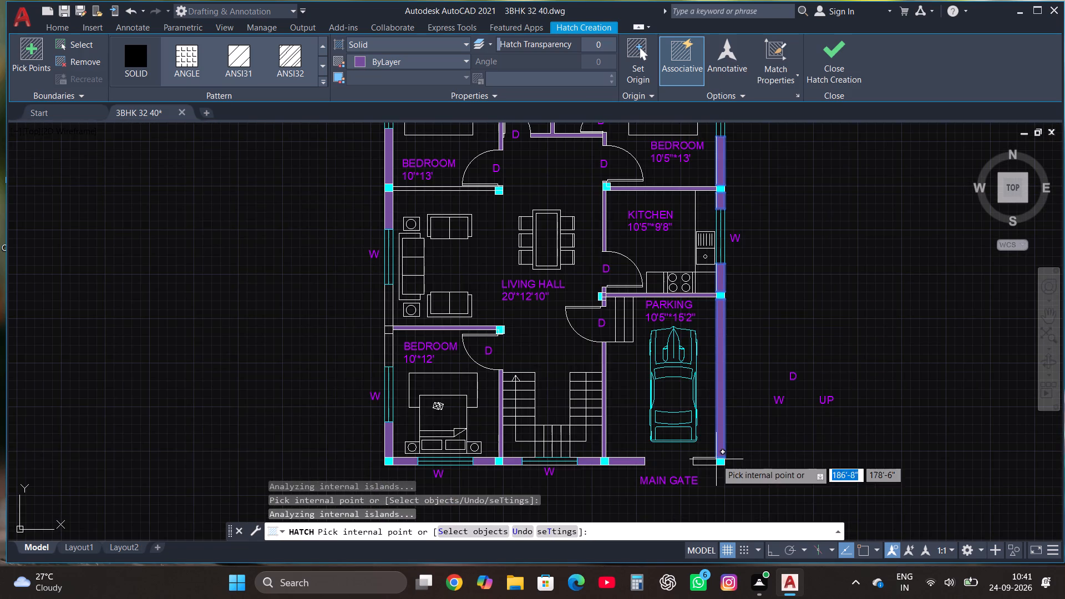
scroll(707, 473, up, 2)
click(703, 436)
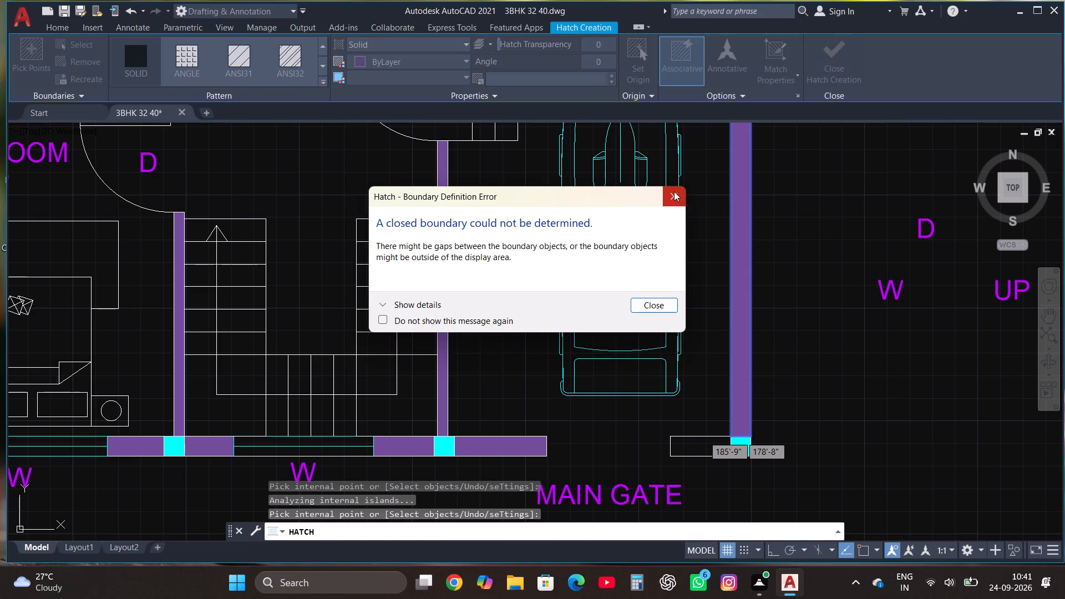
click(674, 191)
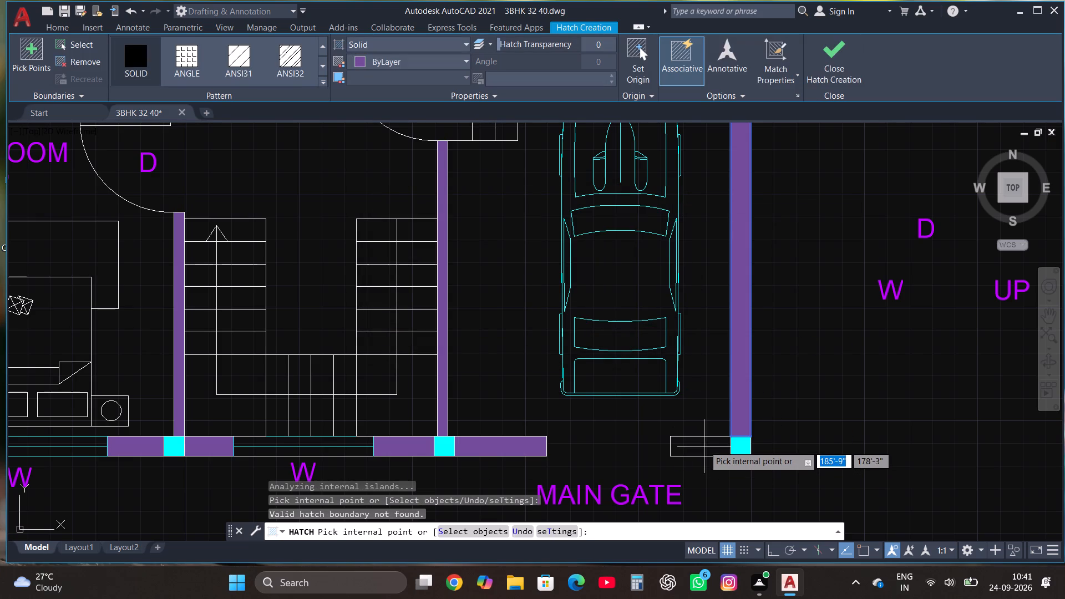
click(704, 444)
scroll(747, 368, down, 3)
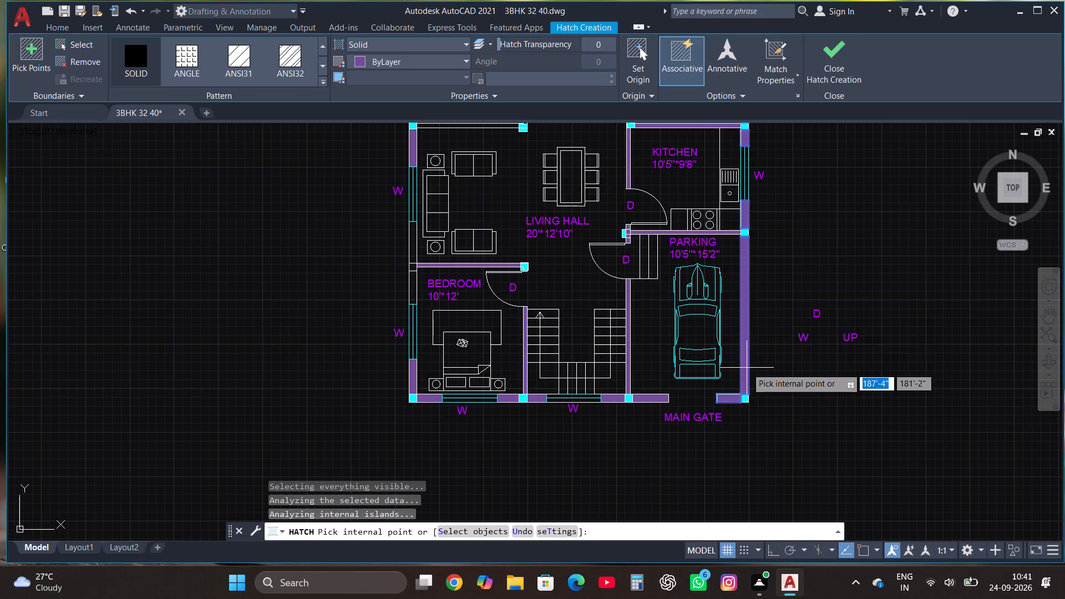
Solid-hatch the two west-wall segments directly south and north of the wall square beside the 10'*12' bedroom, leaving the square itself unhatched.
scroll(412, 273, up, 2)
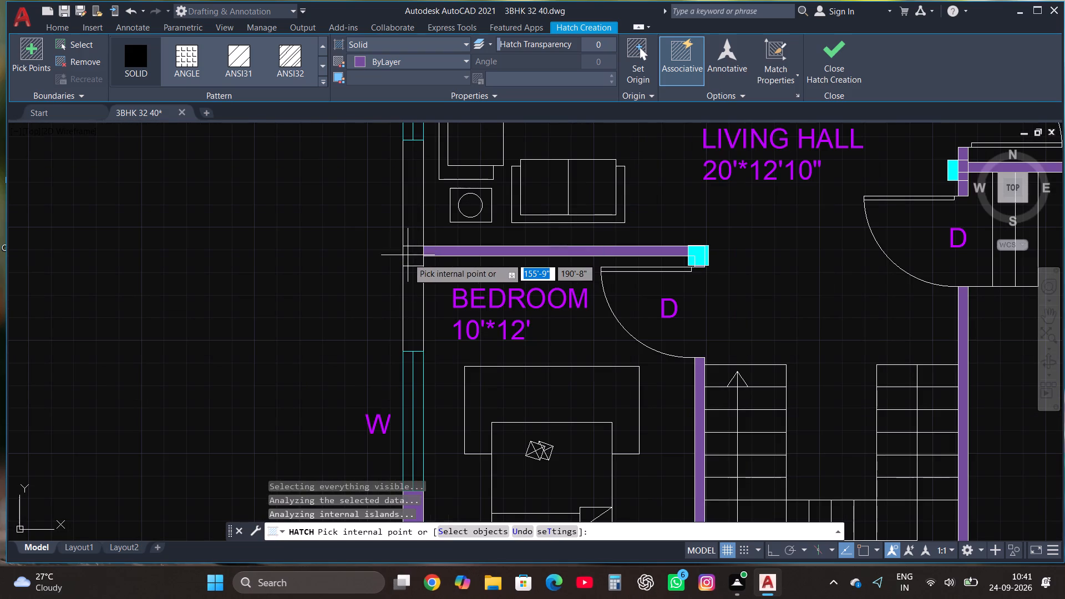
click(413, 278)
click(410, 258)
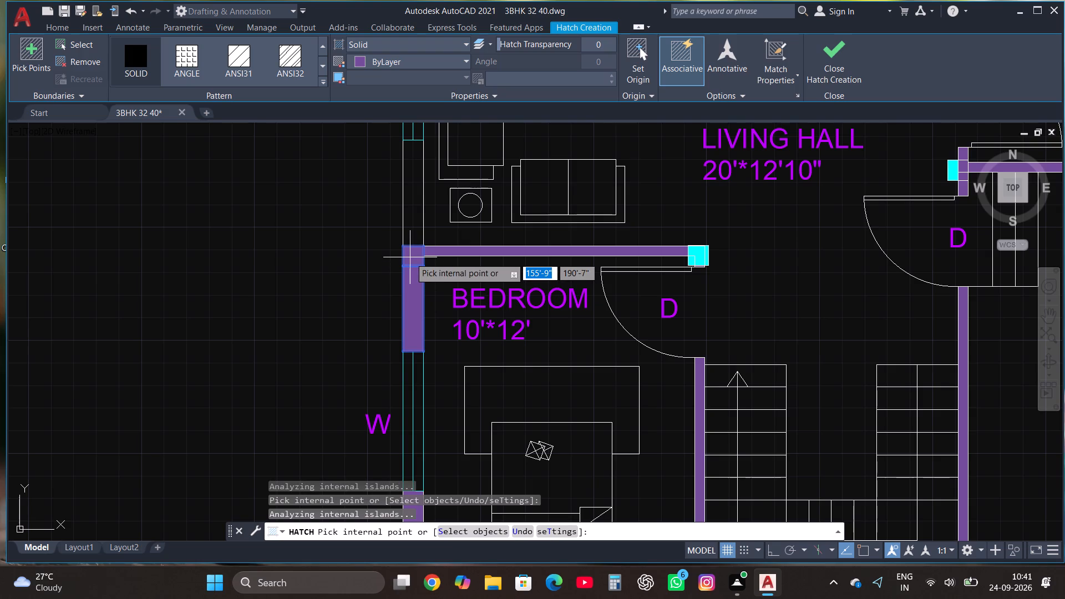
key(ctrl+z)
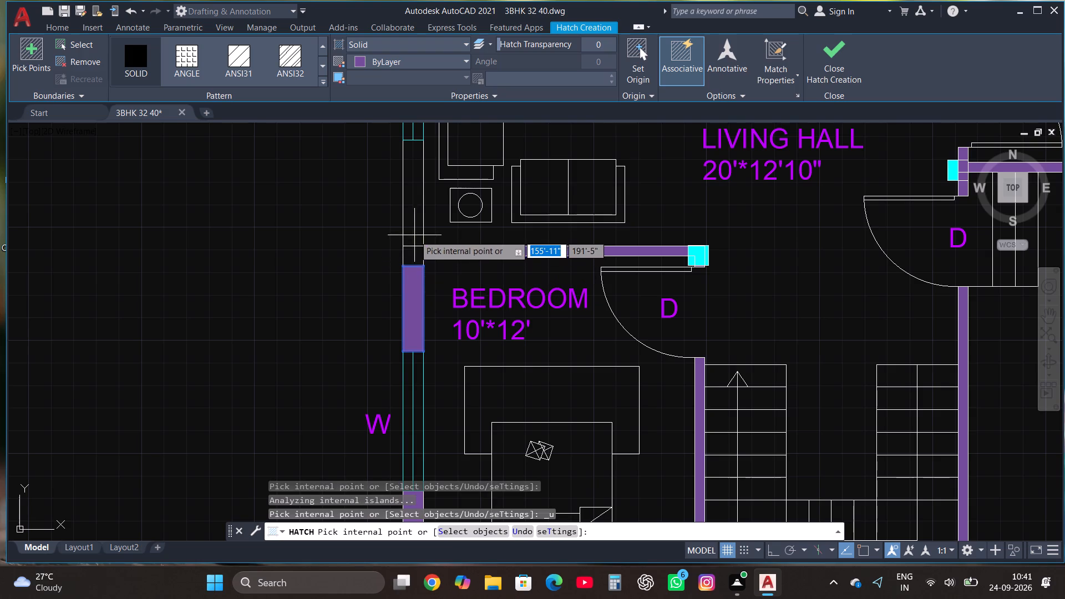
click(411, 220)
Hatch the partition wall between the 10'*13' bedroom and the living hall, from the west-wall square to the door-side square.
scroll(526, 329, down, 2)
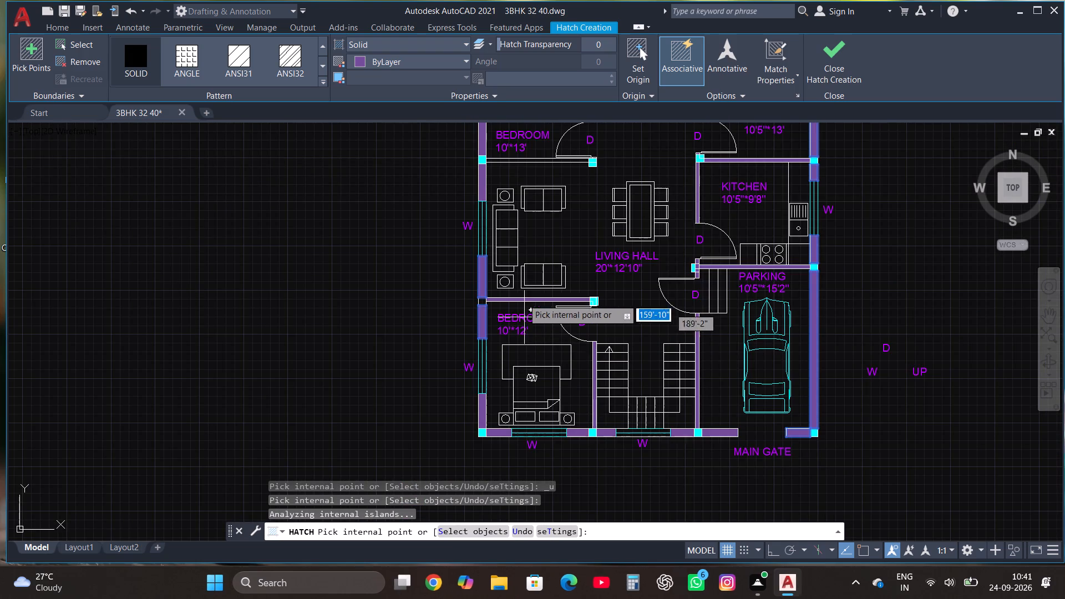
scroll(549, 144, up, 3)
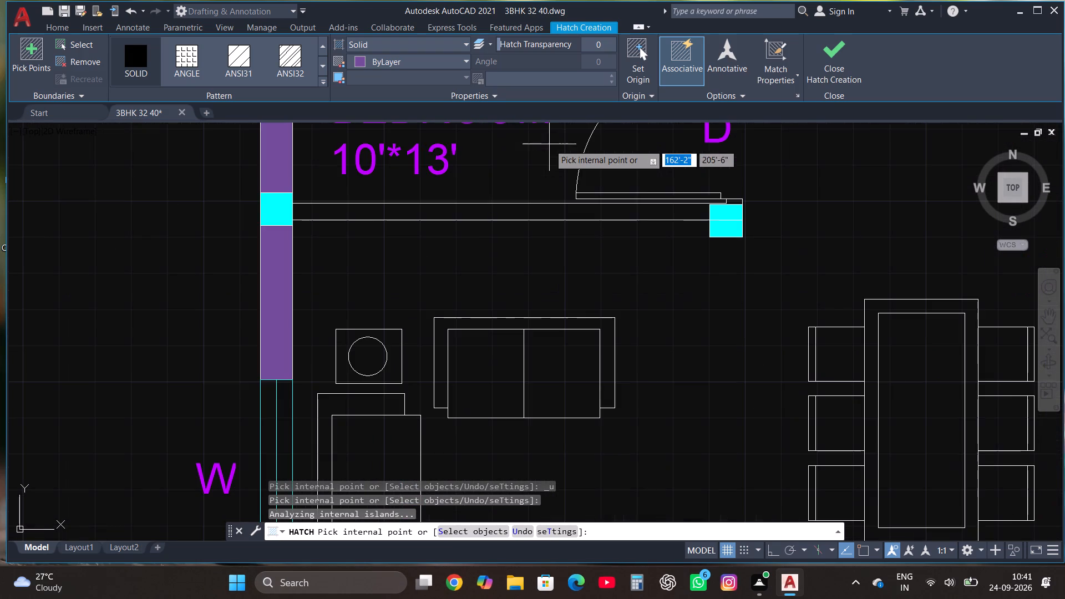
click(541, 210)
scroll(534, 246, down, 2)
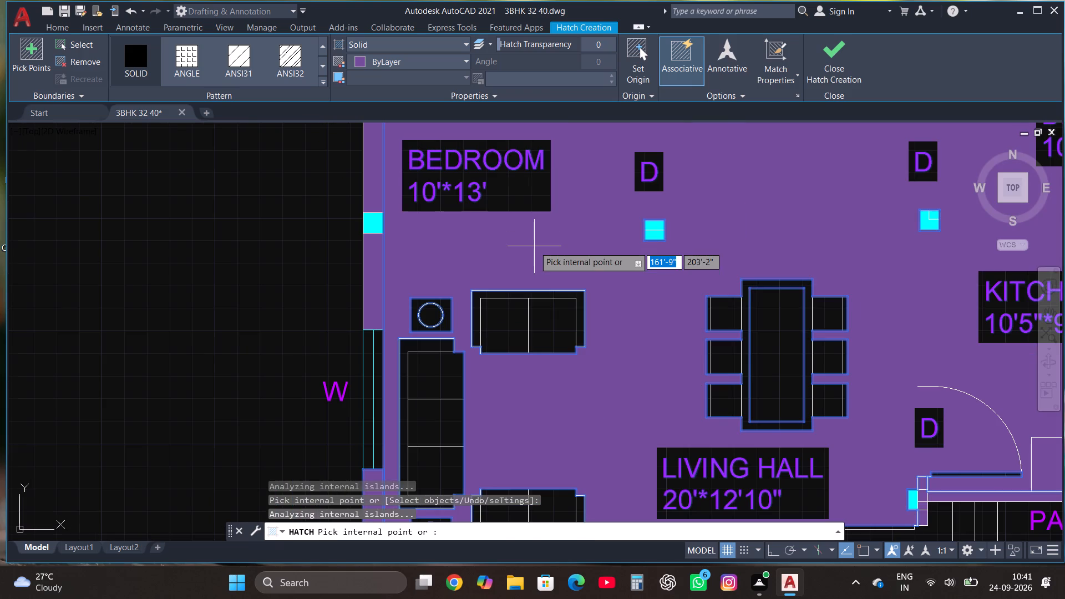
key(ctrl+z)
scroll(537, 219, up, 2)
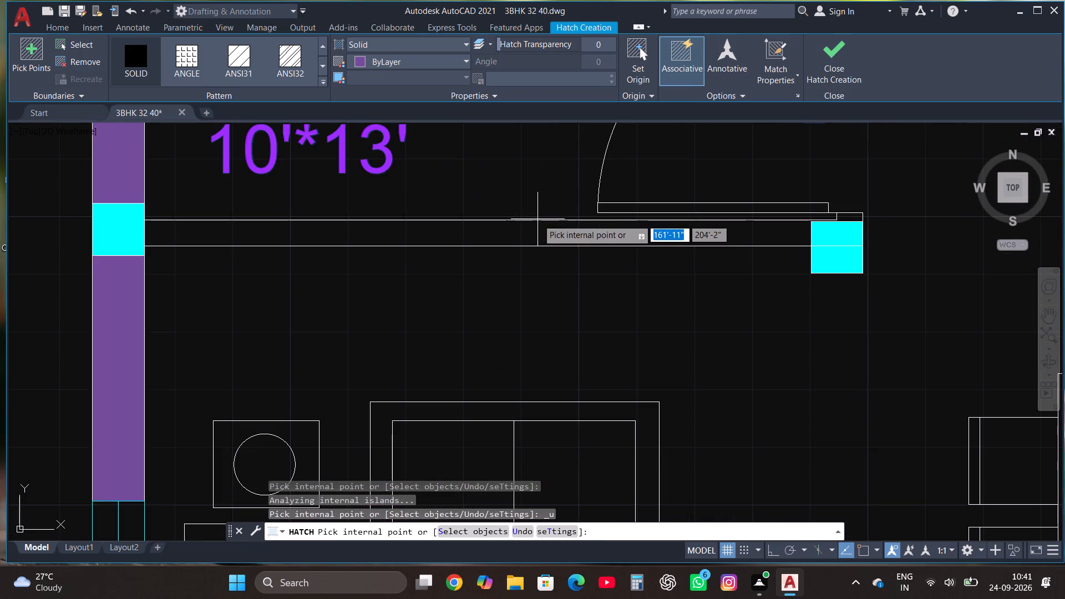
click(542, 235)
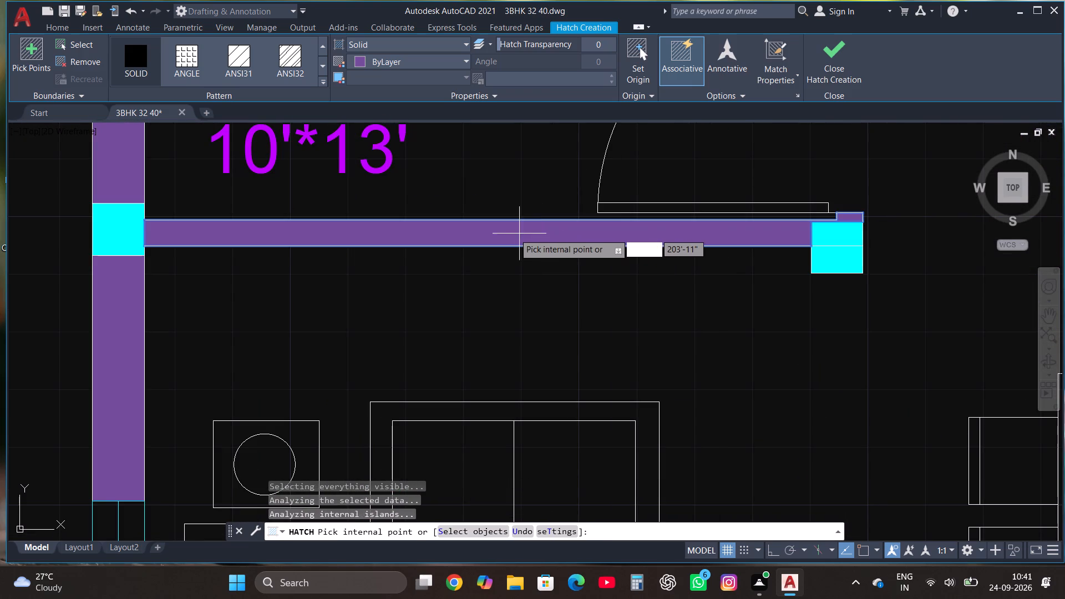
Hatch the four north-wall segments on both sides of the two squares flanking the W/C baths, and finish the hatch.
scroll(499, 240, down, 2)
scroll(568, 311, down, 1)
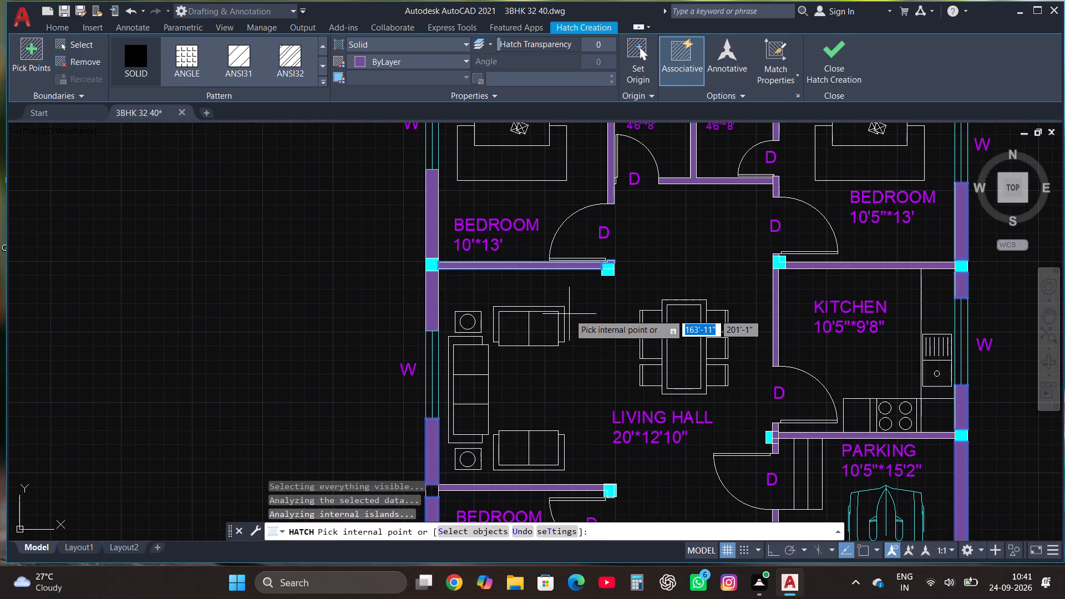
scroll(577, 314, down, 1)
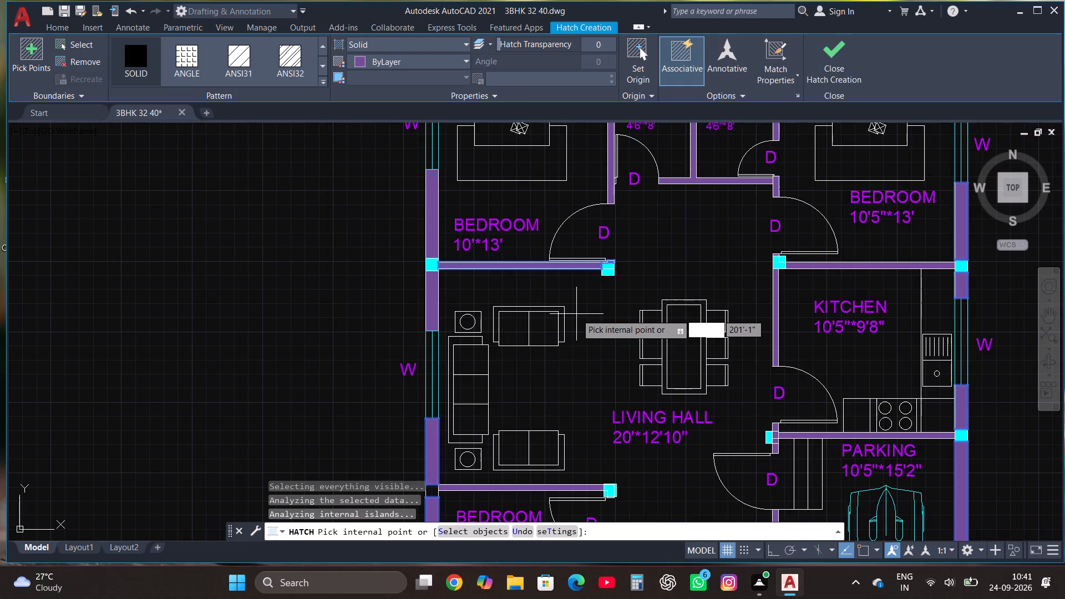
scroll(577, 314, down, 2)
scroll(597, 282, up, 3)
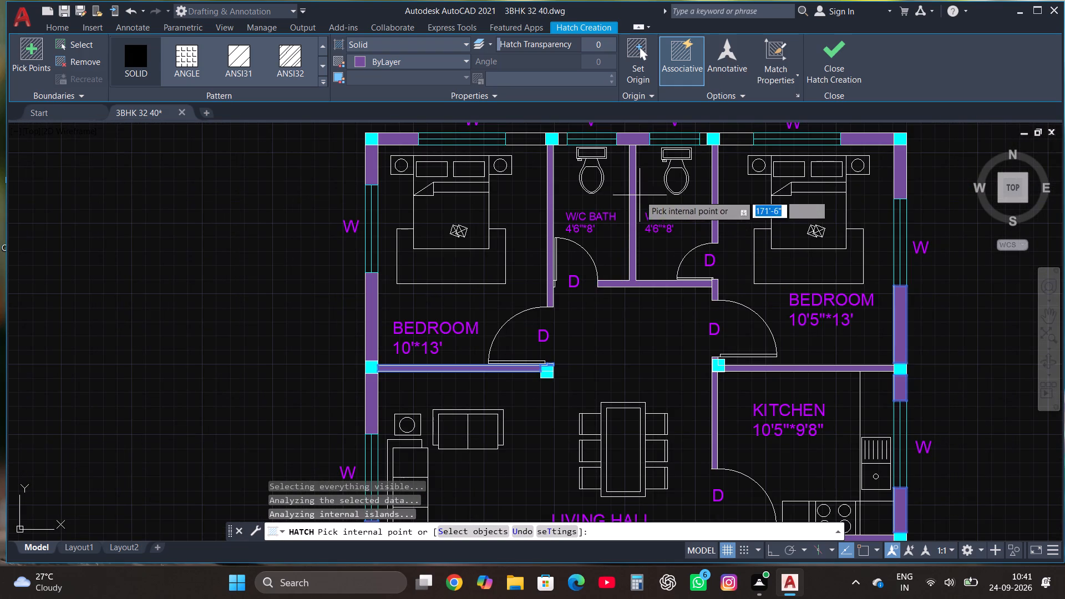
click(735, 136)
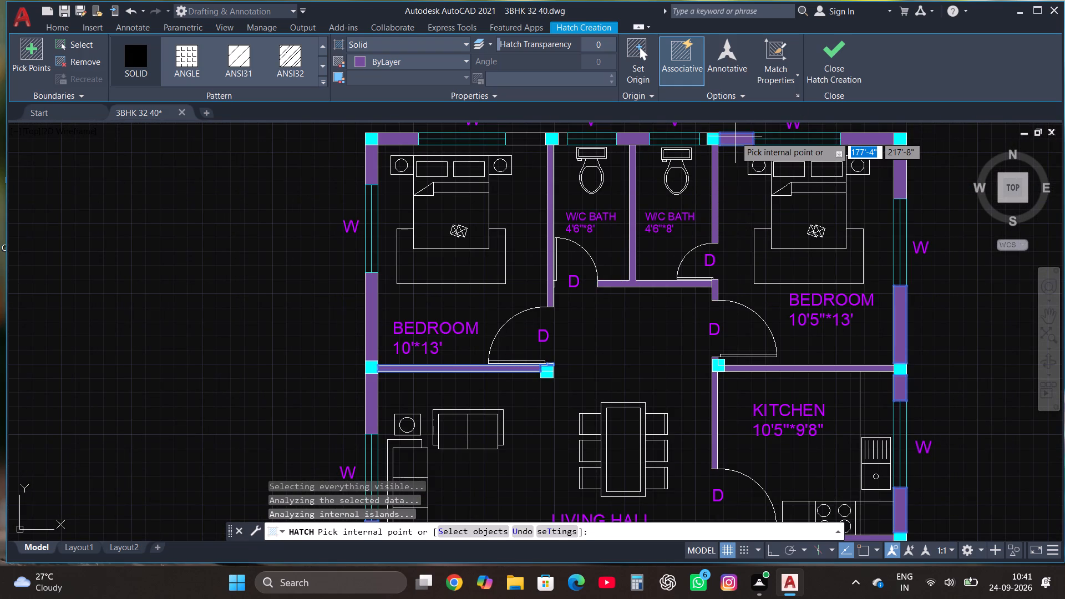
scroll(705, 136, up, 3)
click(705, 136)
scroll(597, 306, down, 2)
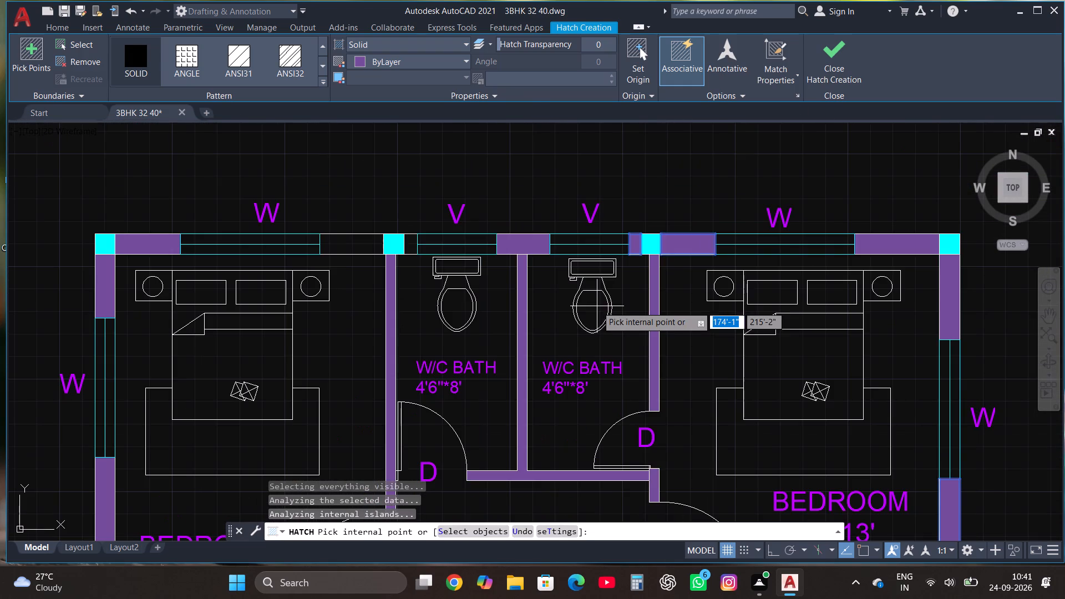
scroll(337, 251, up, 1)
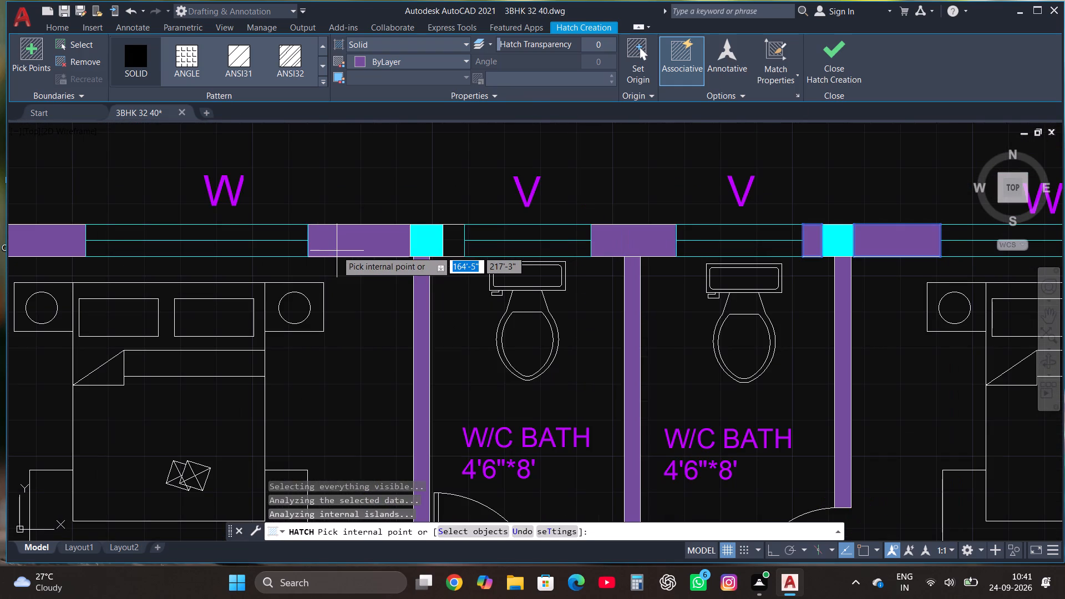
click(337, 251)
click(453, 243)
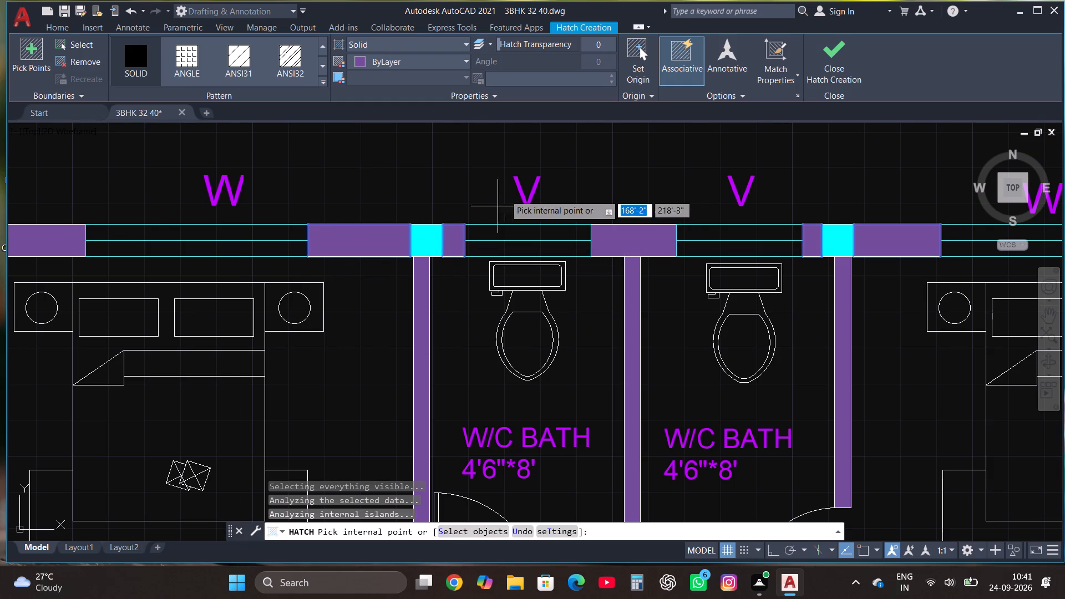
scroll(515, 179, down, 2)
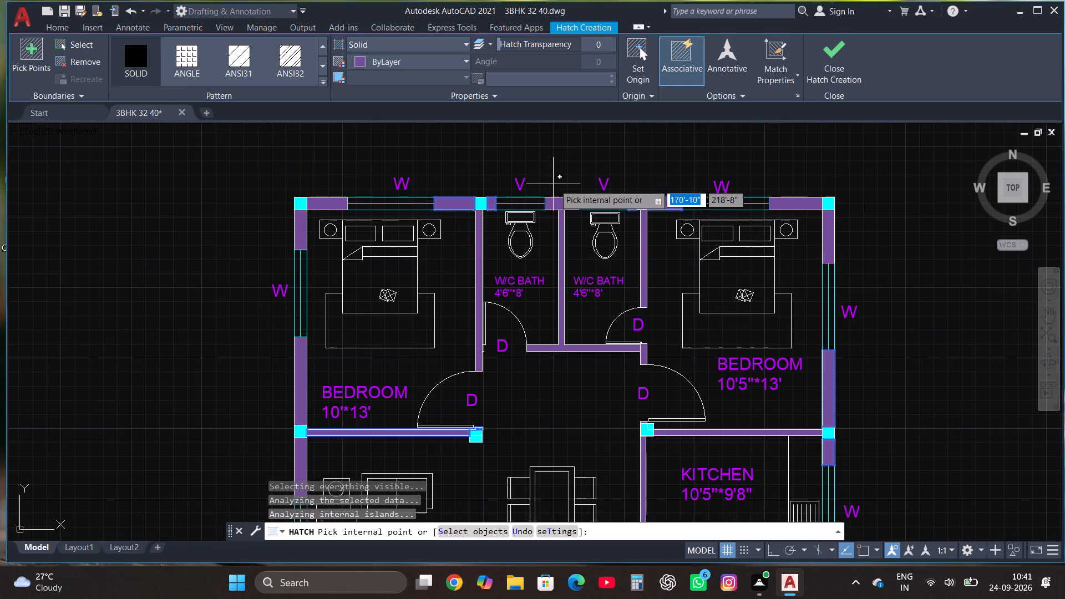
scroll(580, 169, down, 2)
scroll(494, 405, up, 2)
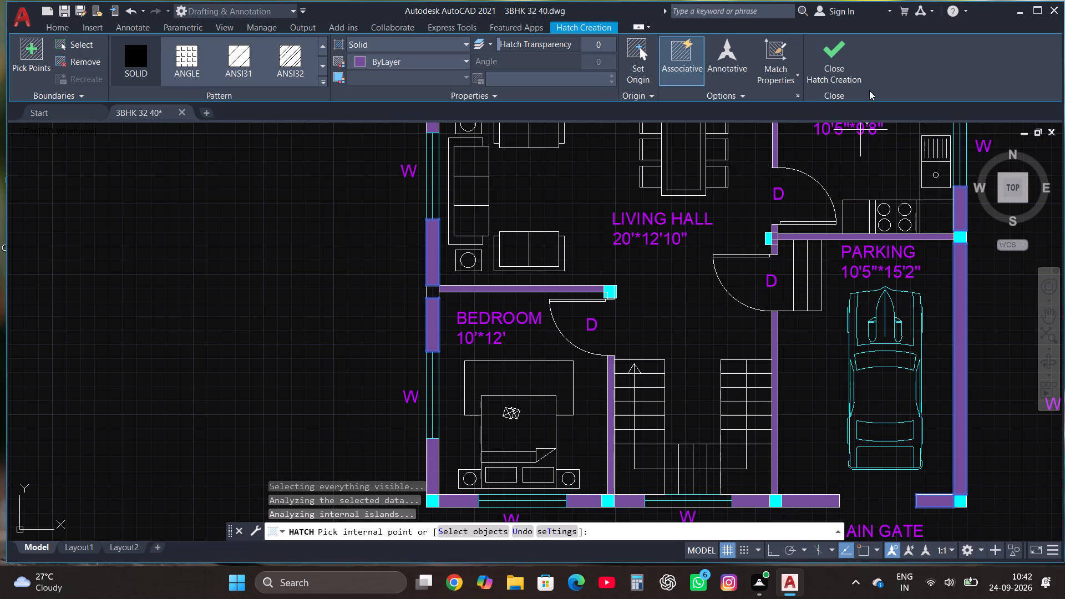
click(827, 51)
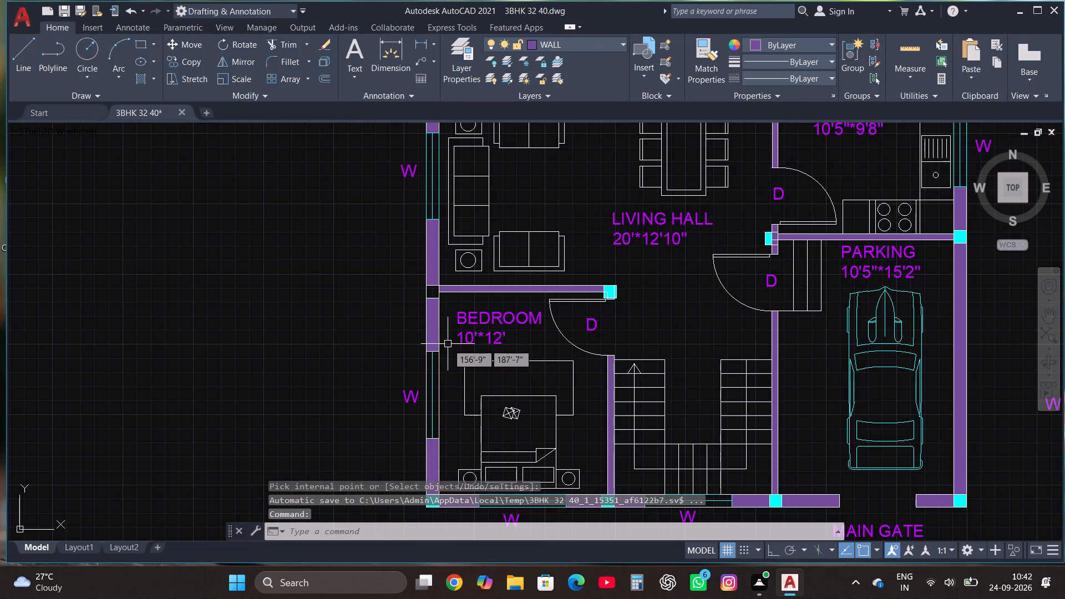
Make WINDOW the current layer and solid-hatch the empty west-wall square where the 10'*12' bedroom partition meets the outer wall.
click(606, 47)
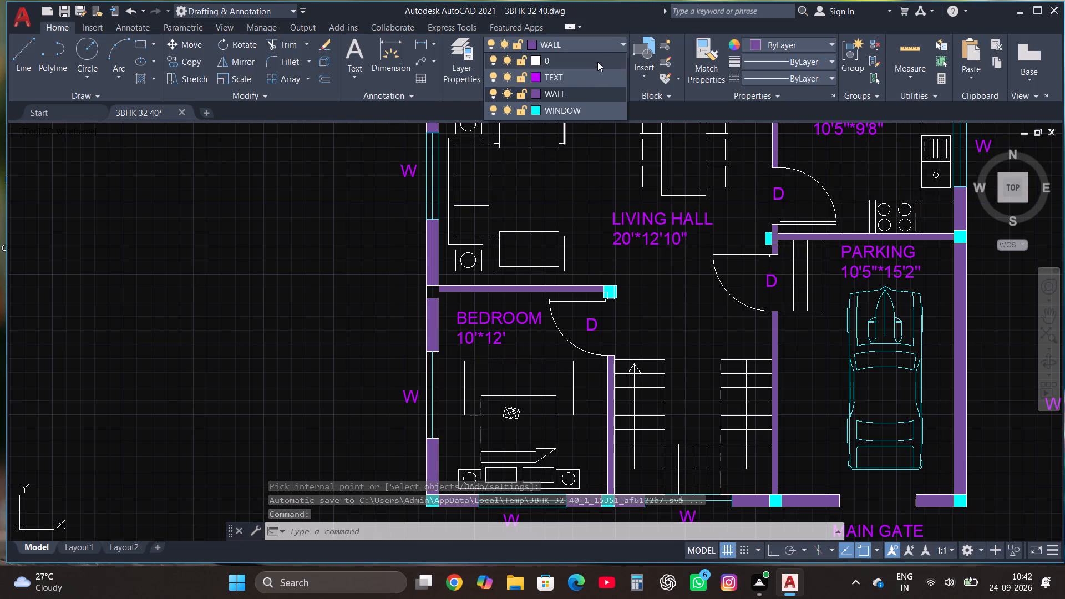
click(544, 111)
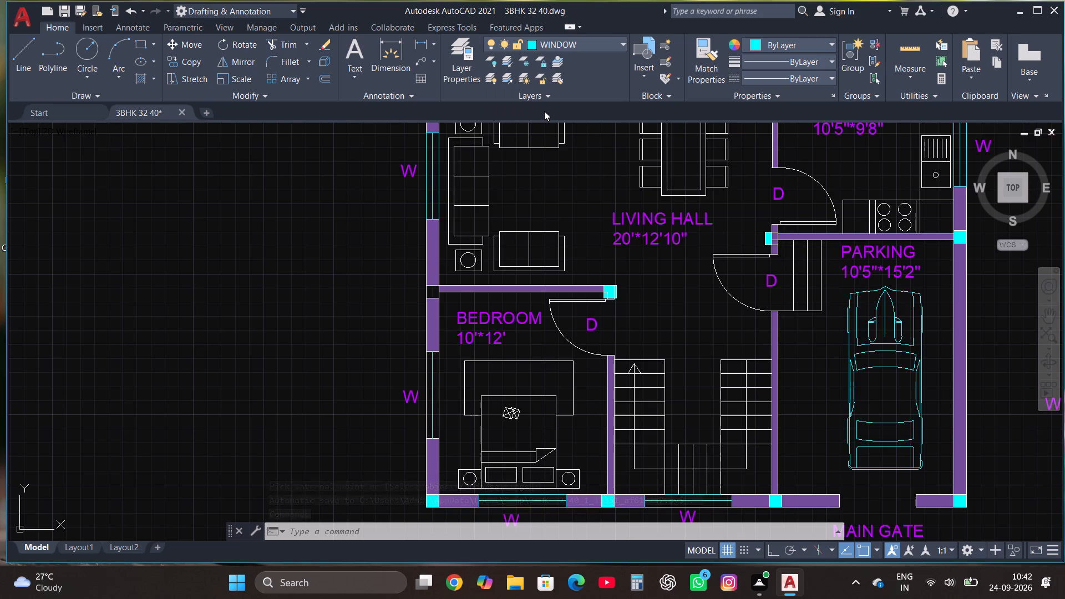
text(HAT)
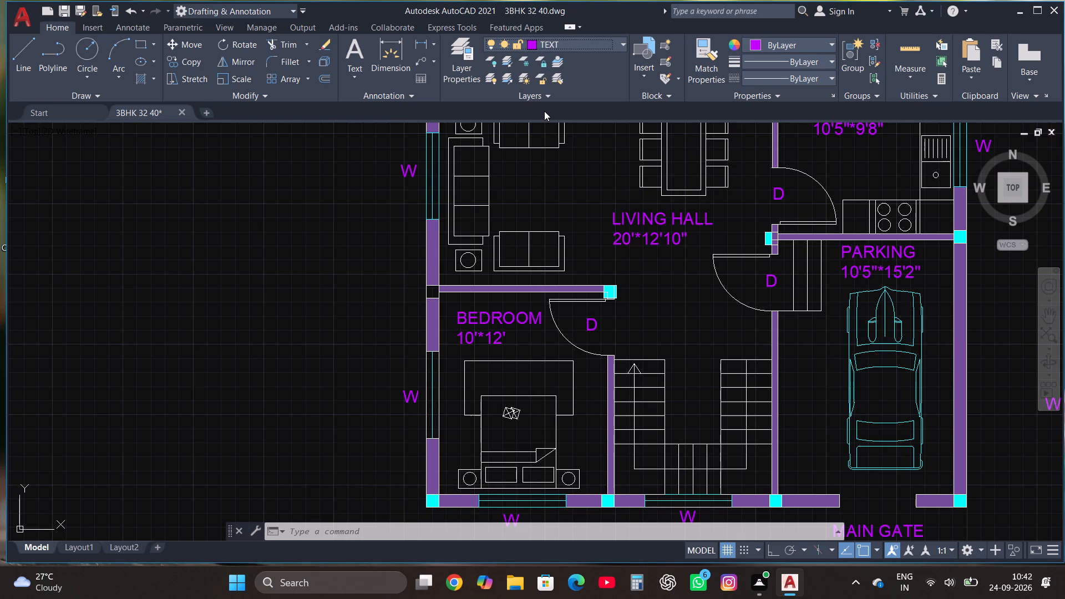
click(579, 38)
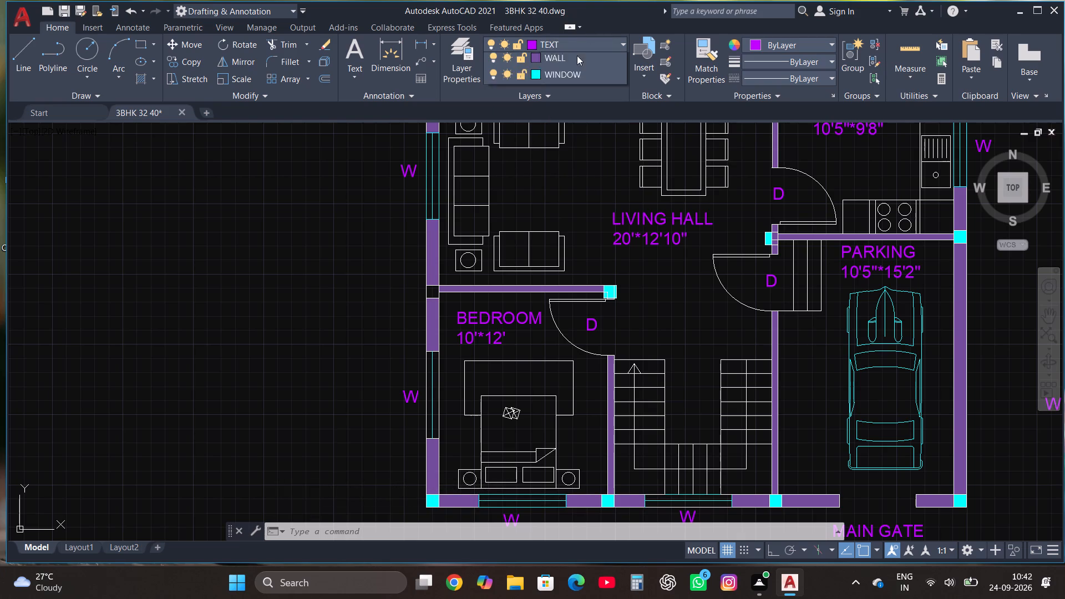
click(544, 111)
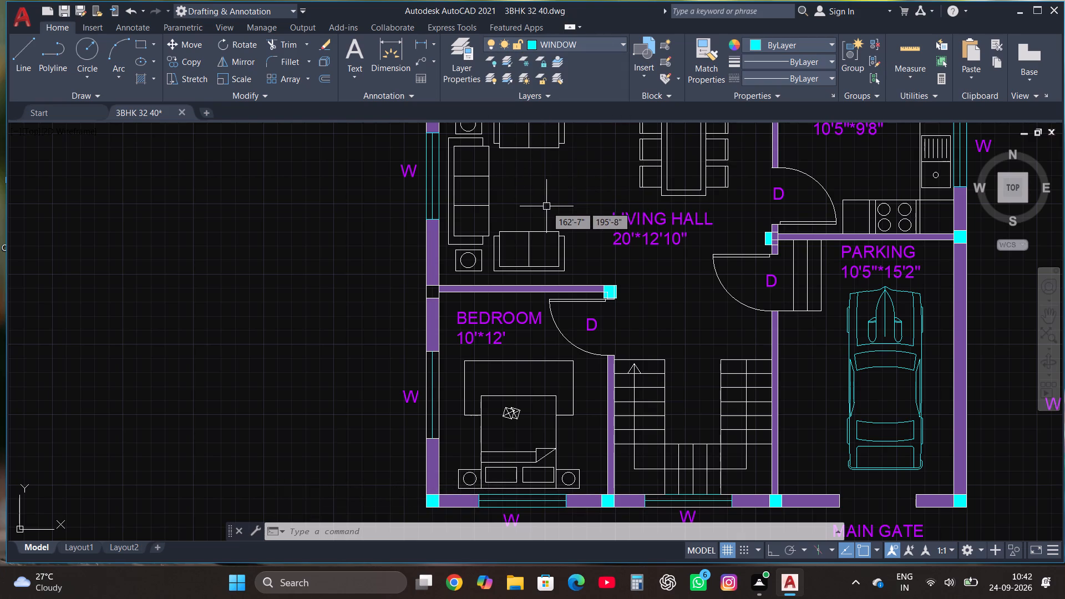
text(HAT)
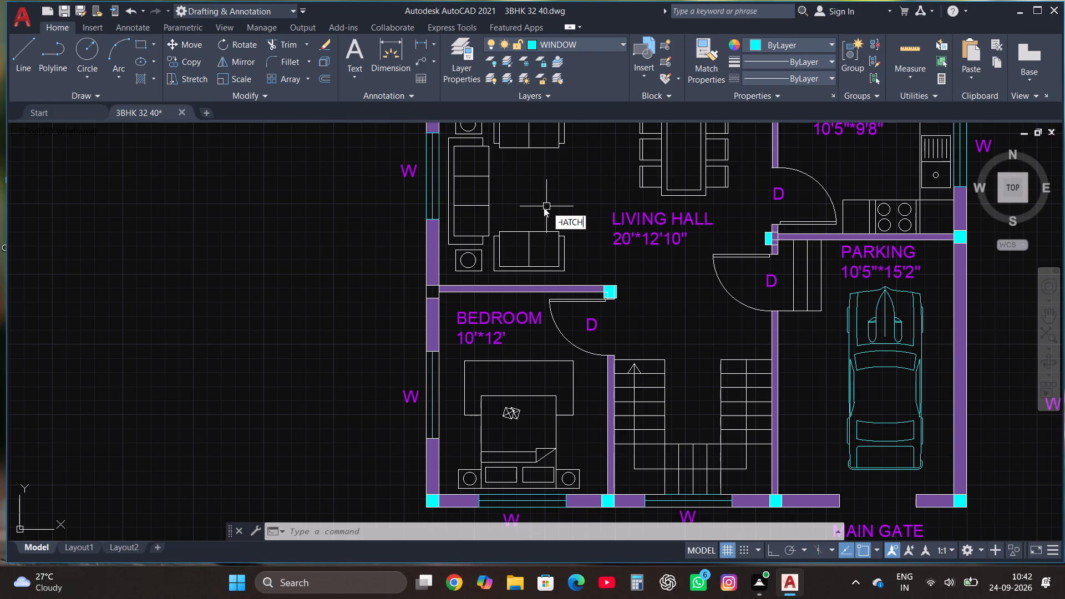
click(579, 235)
click(432, 293)
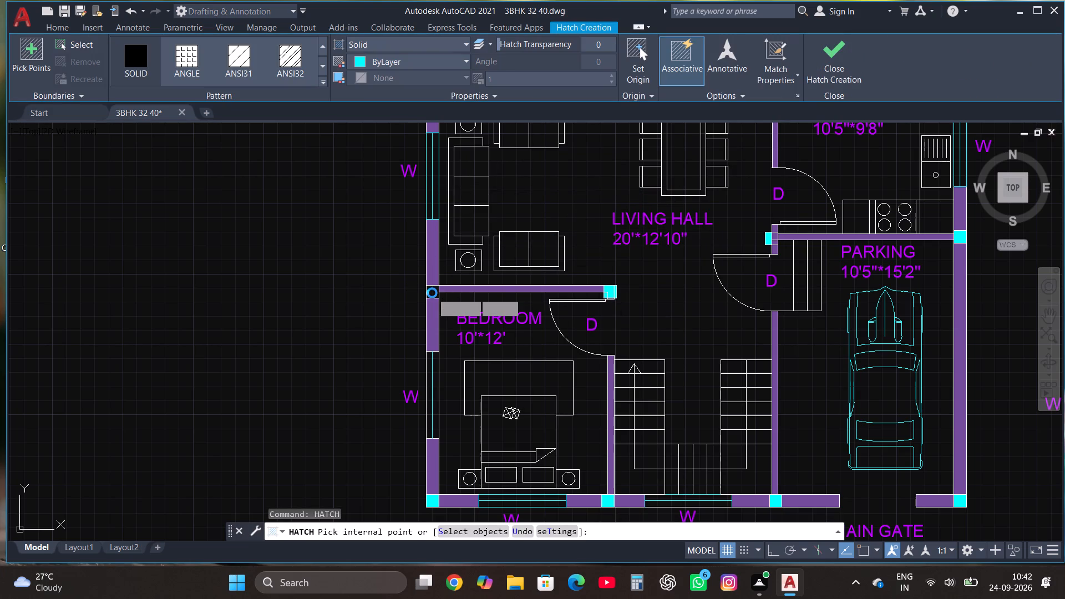
click(836, 45)
Fill the rest of the square at the west end of the kitchen and parking wall with solid hatch on the WINDOW layer.
scroll(490, 291, down, 2)
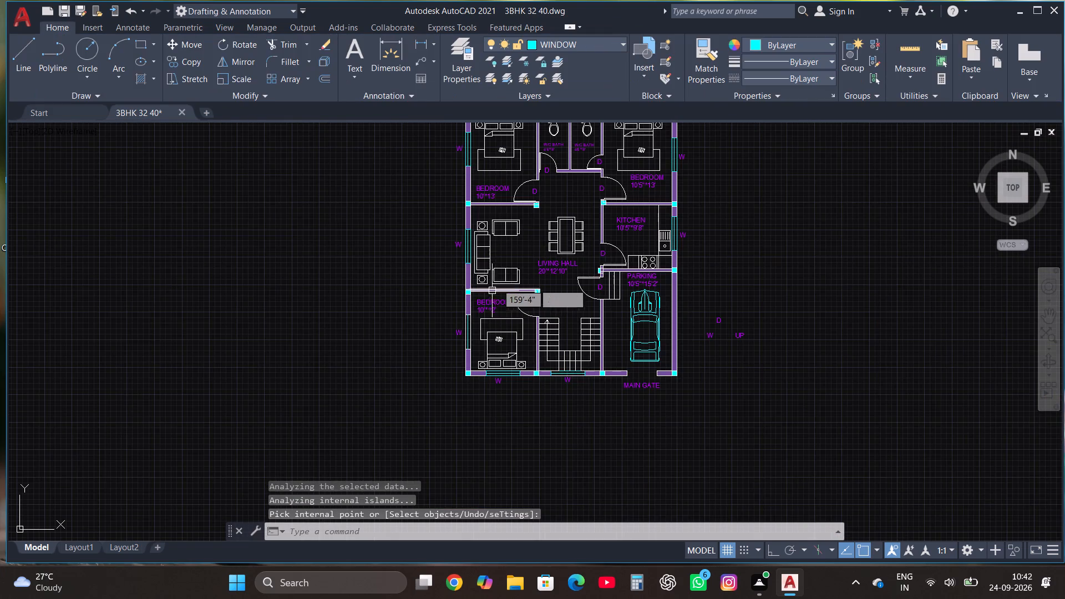
scroll(559, 229, up, 2)
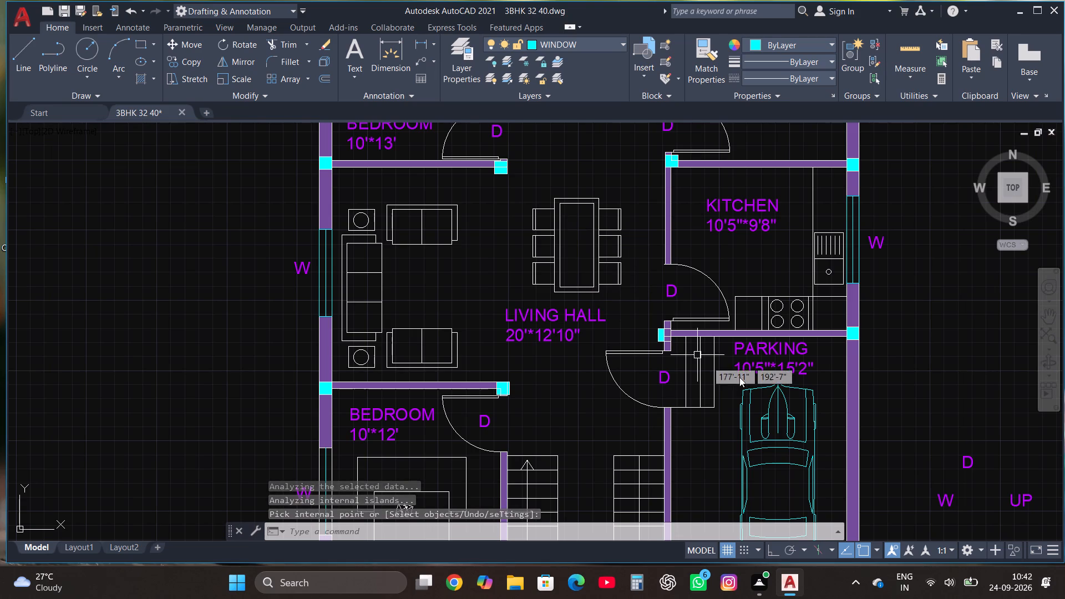
scroll(569, 354, down, 2)
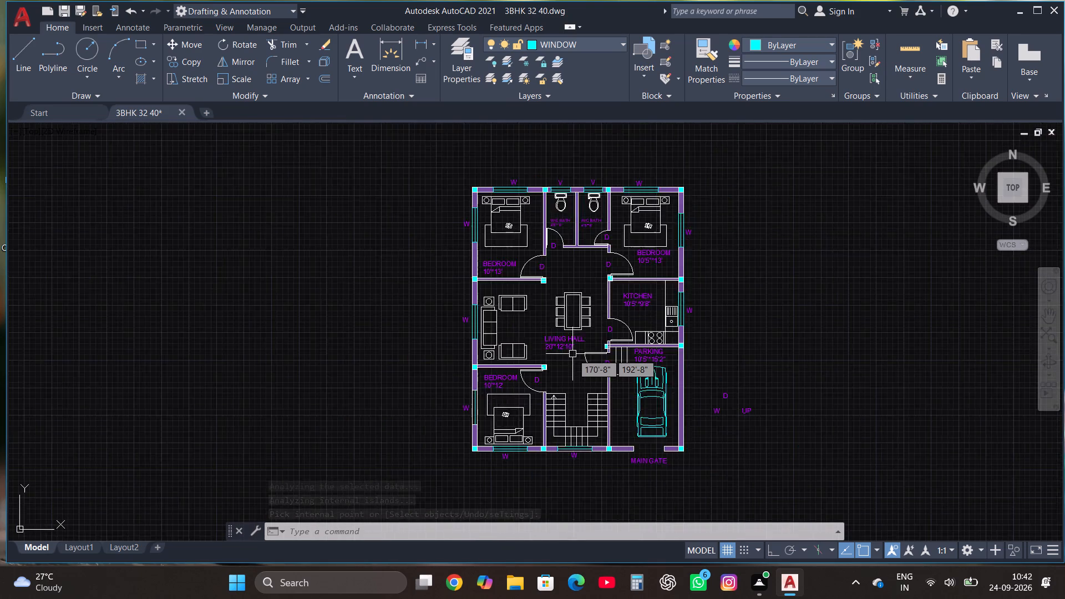
scroll(572, 354, down, 1)
scroll(590, 309, up, 1)
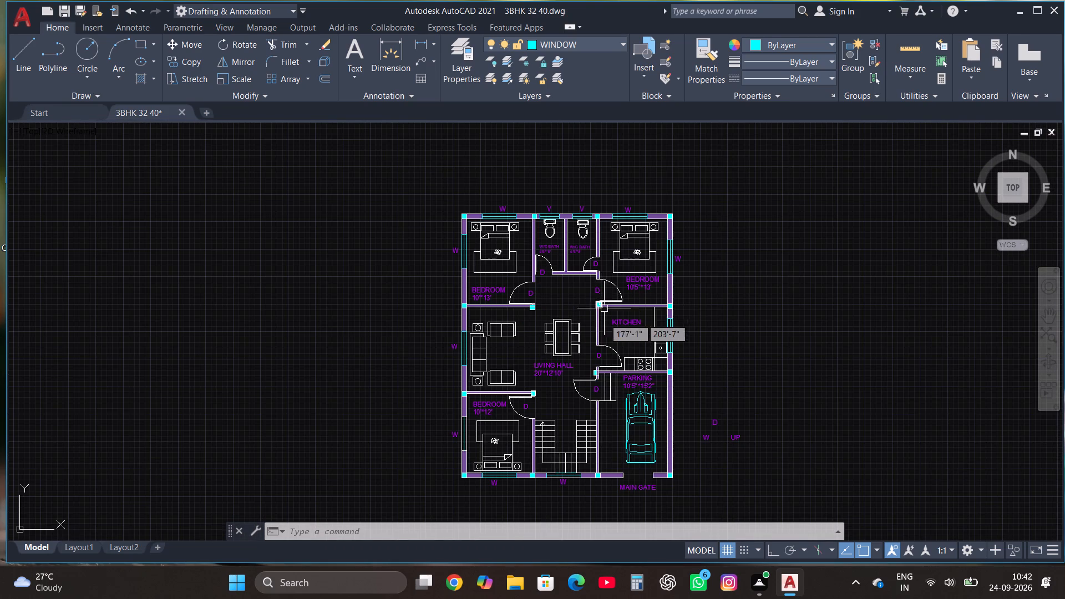
scroll(600, 383, up, 4)
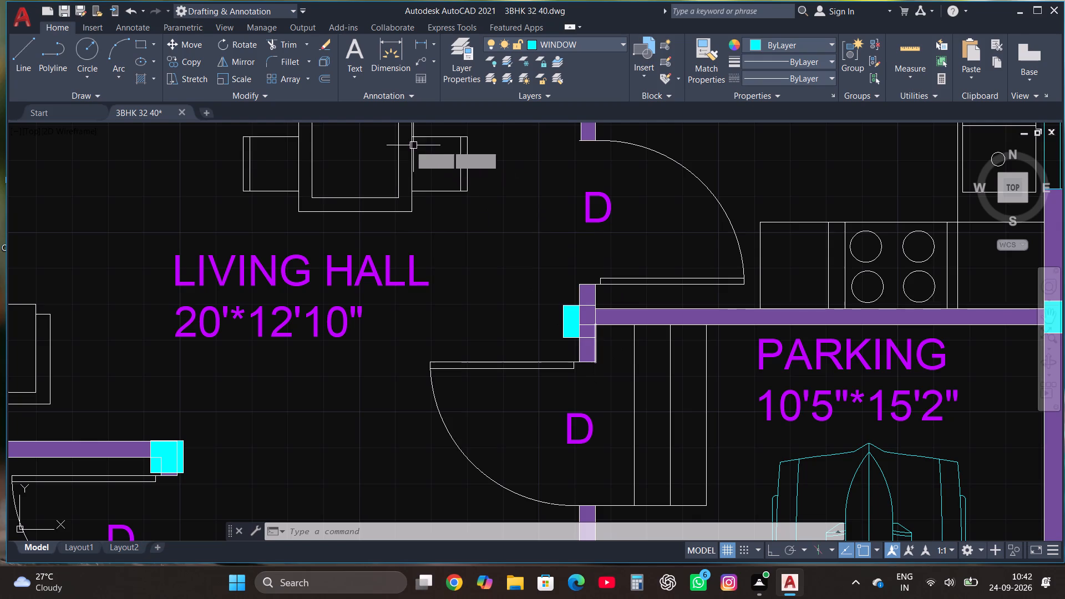
text(HAT)
click(491, 294)
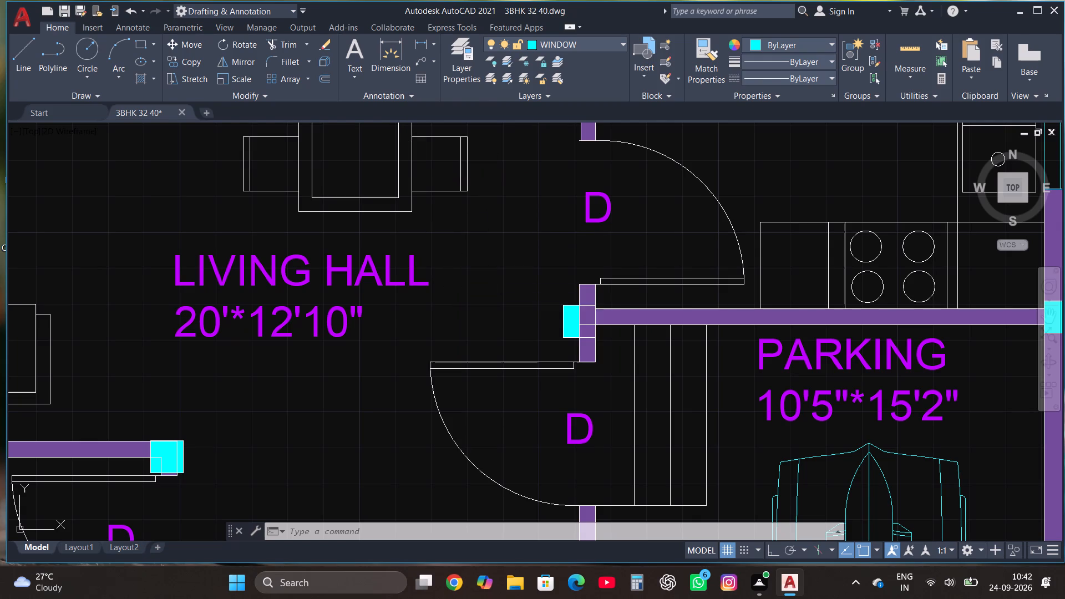
click(587, 317)
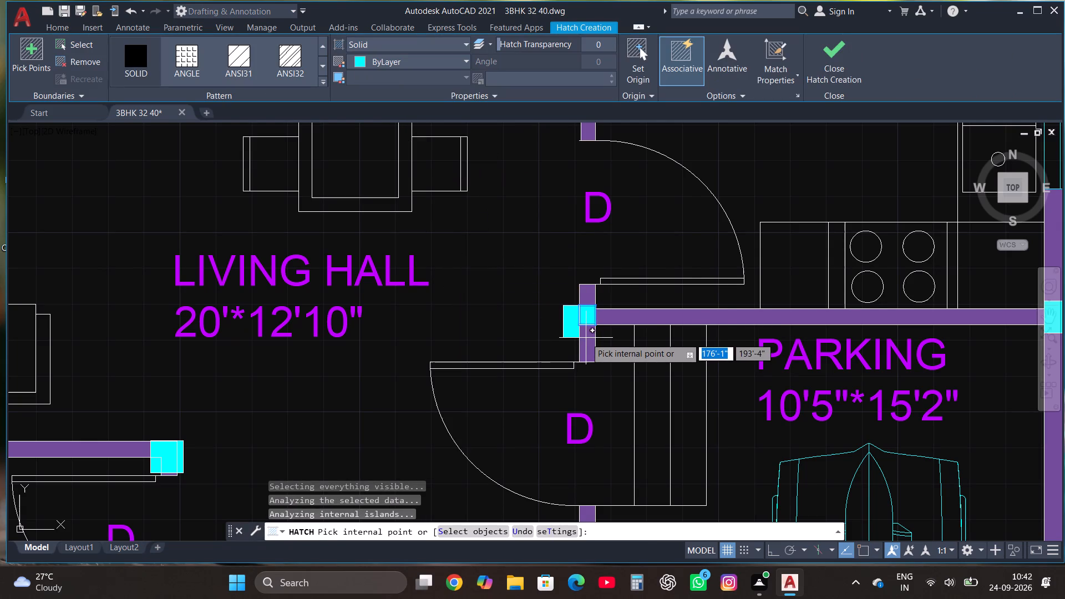
click(586, 336)
click(830, 57)
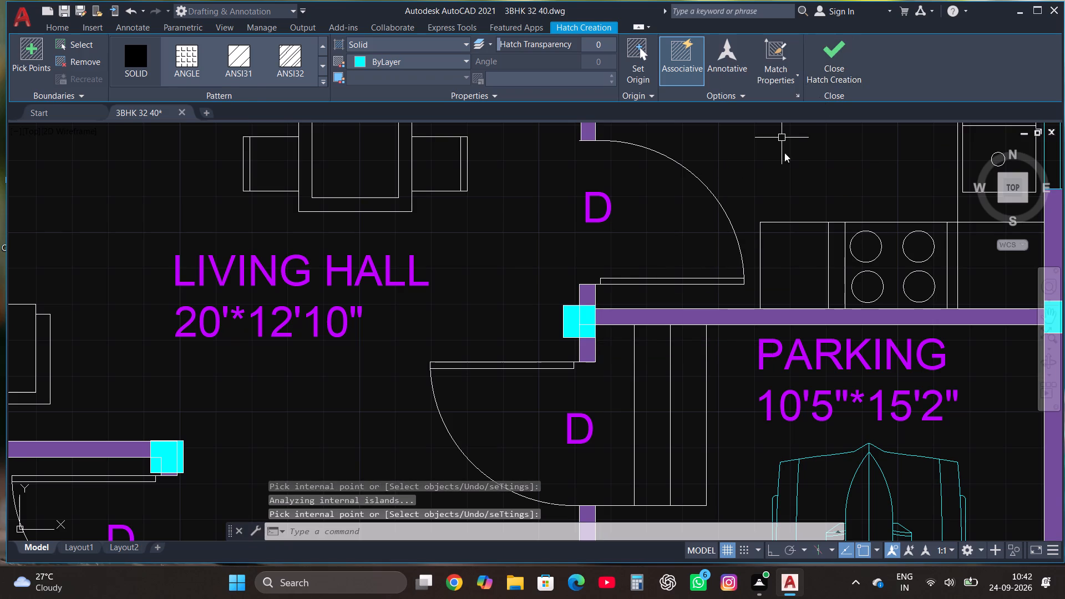
scroll(613, 261, down, 3)
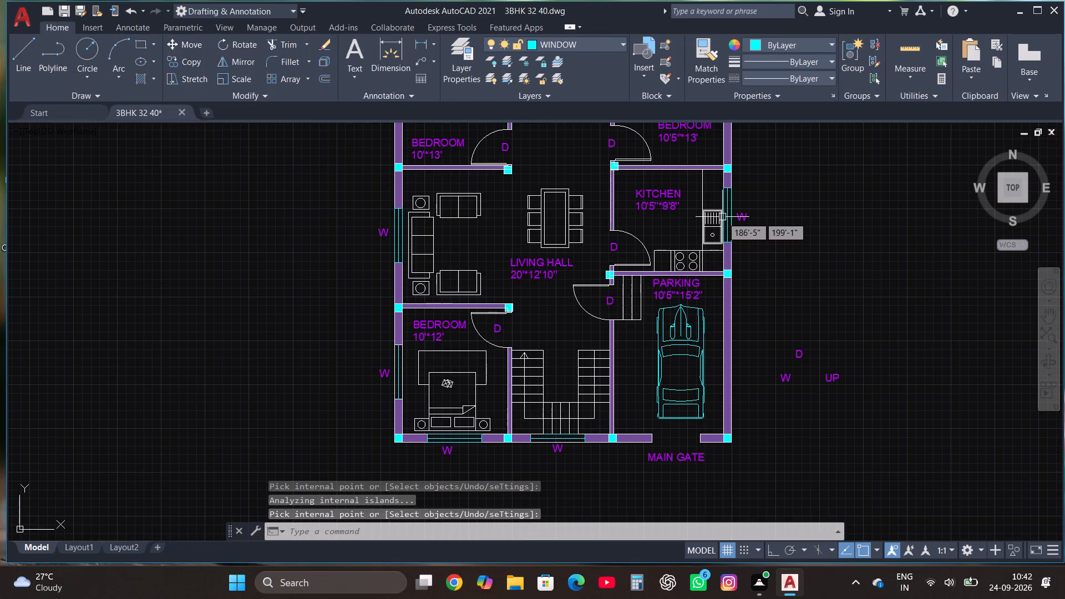
scroll(655, 460, down, 1)
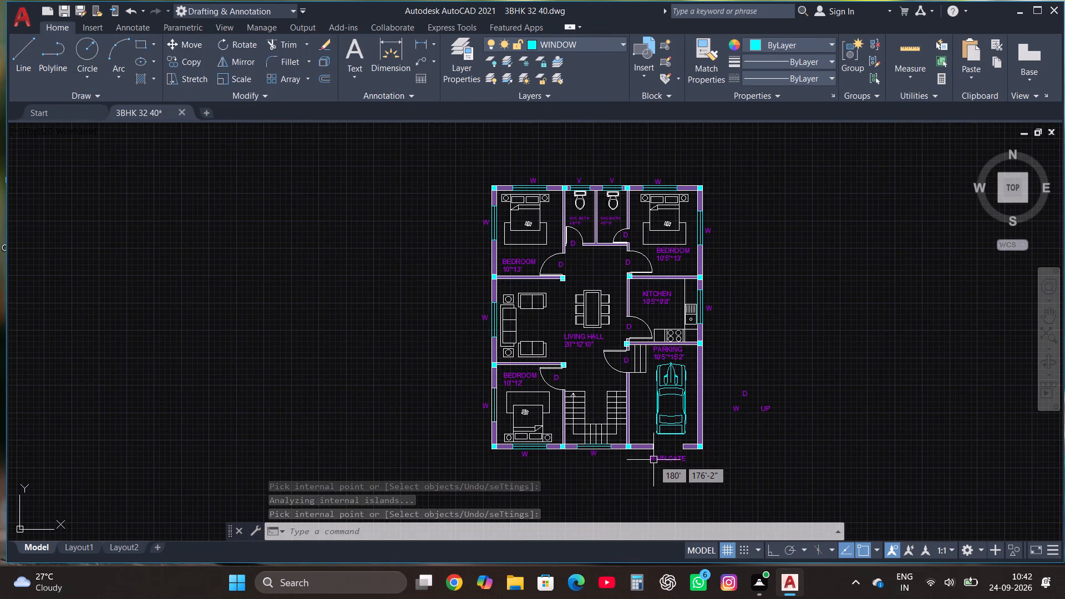
Move the sofa set and side tables along the living hall's west wall to the WALL layer.
scroll(667, 181, up, 1)
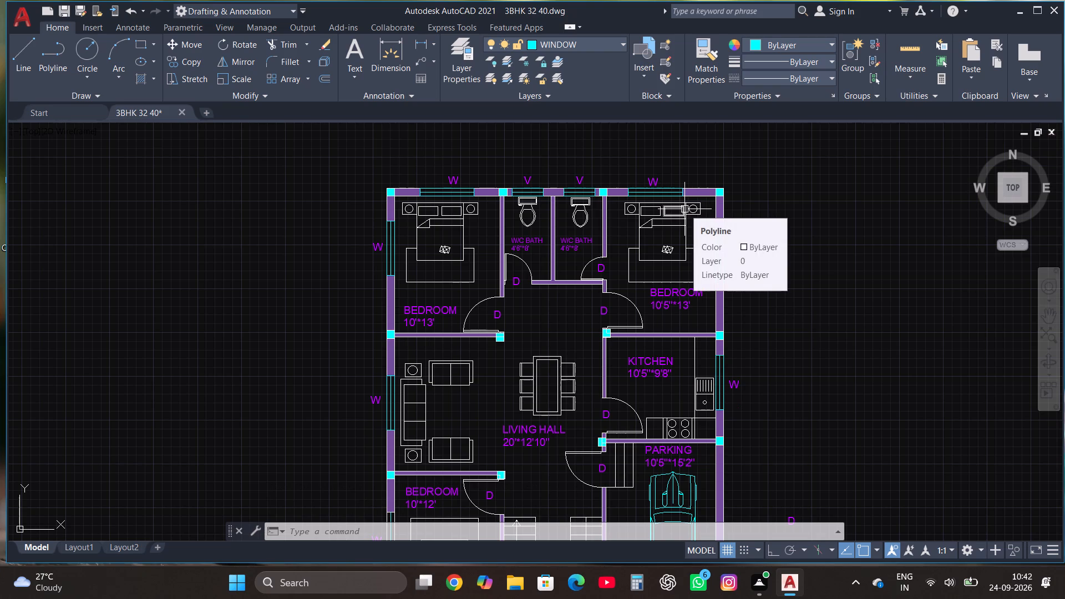
scroll(748, 301, down, 2)
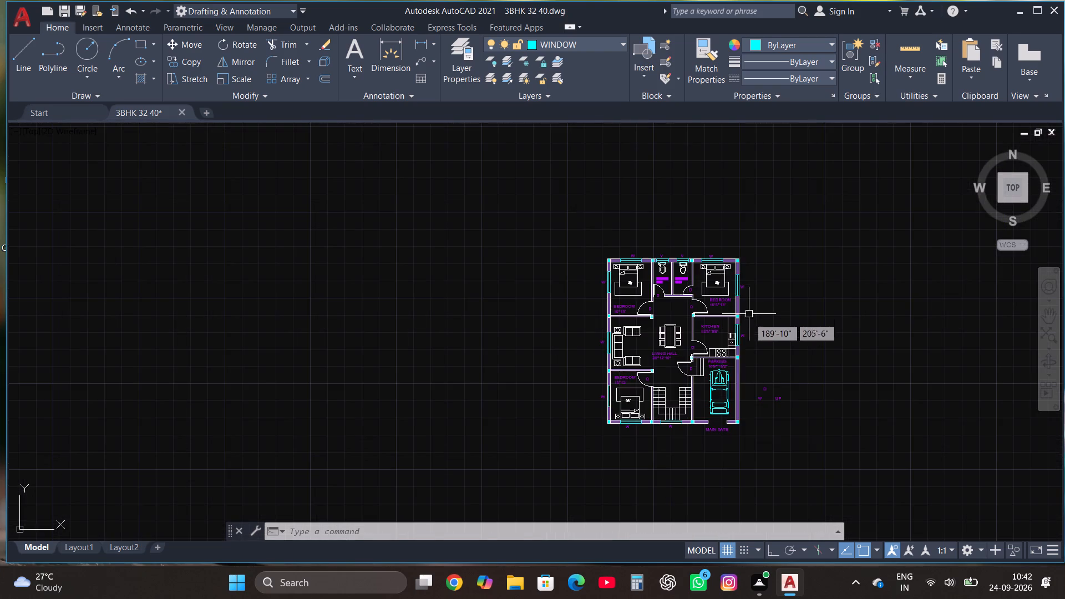
scroll(698, 377, up, 1)
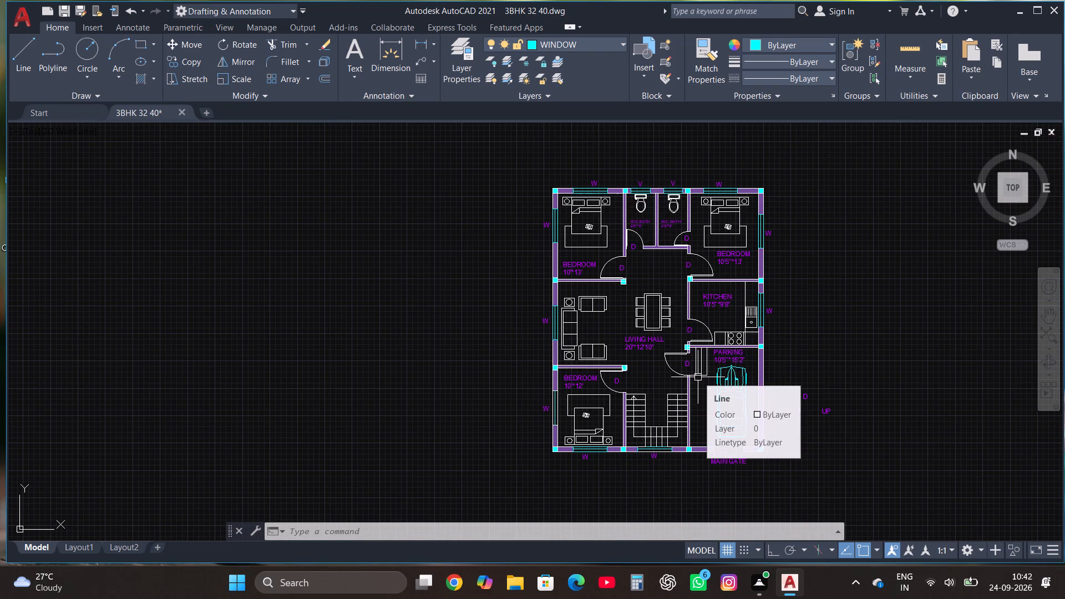
scroll(557, 359, up, 2)
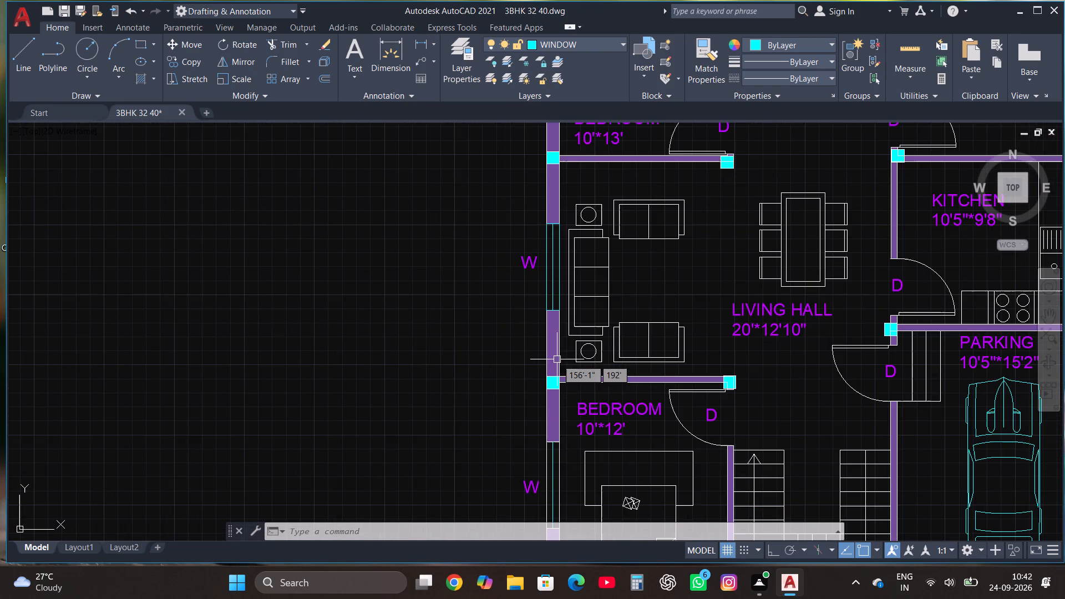
click(704, 370)
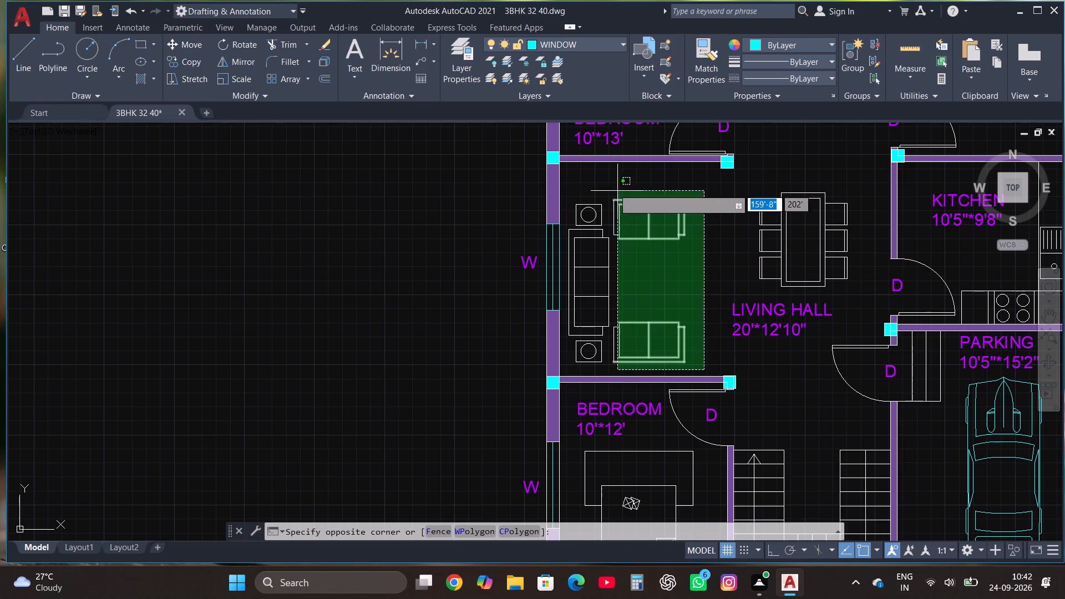
click(567, 179)
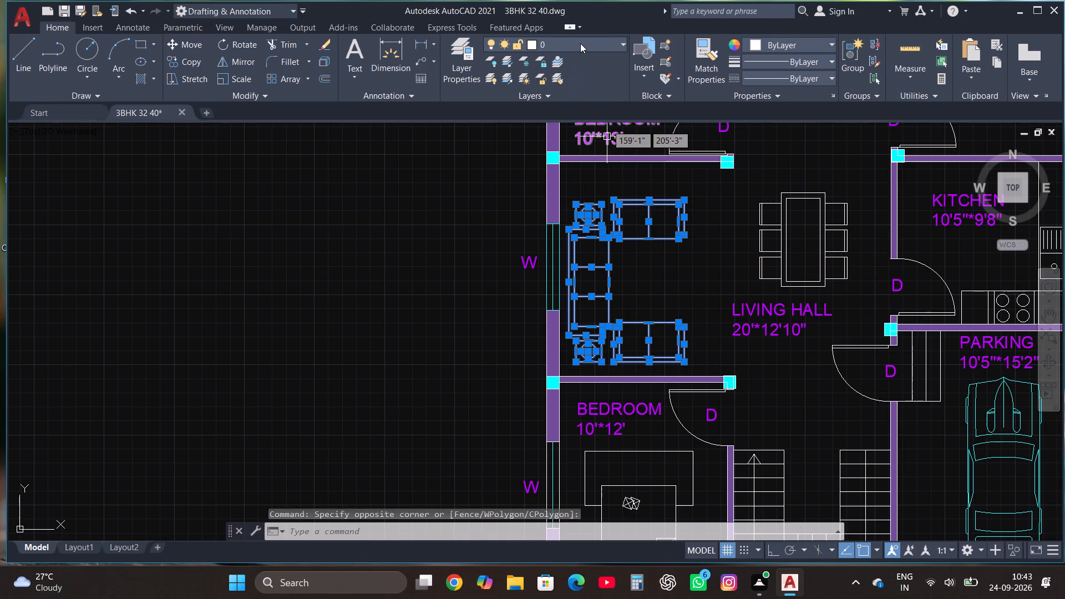
click(580, 43)
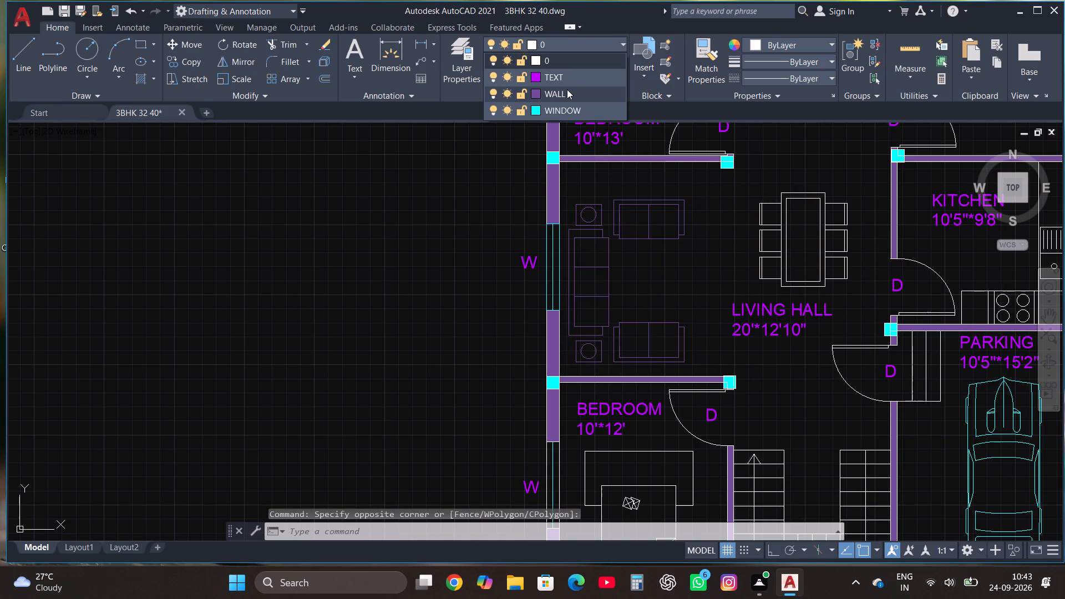
click(567, 89)
scroll(480, 369, down, 2)
key(Escape)
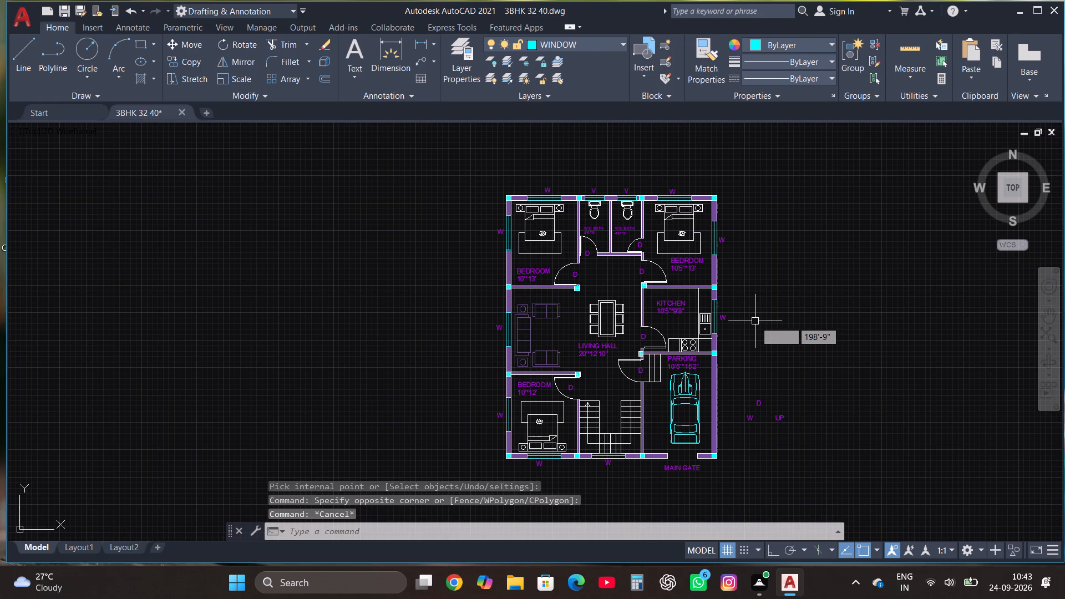
Move the bed, bedside tables and rug in the 10'*13' bedroom to the WALL layer.
scroll(755, 321, down, 1)
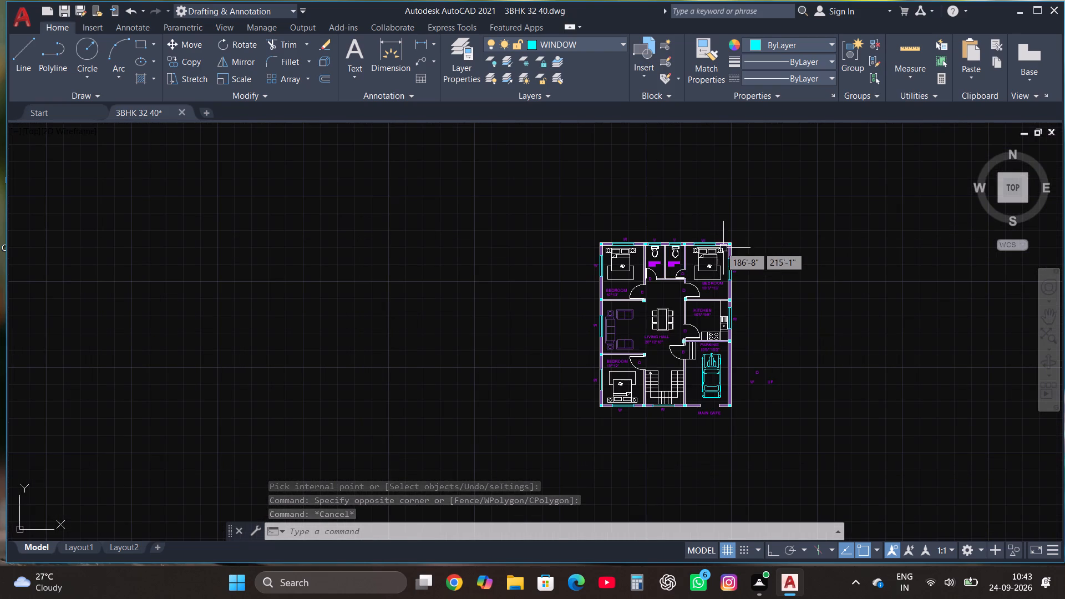
scroll(680, 239, up, 3)
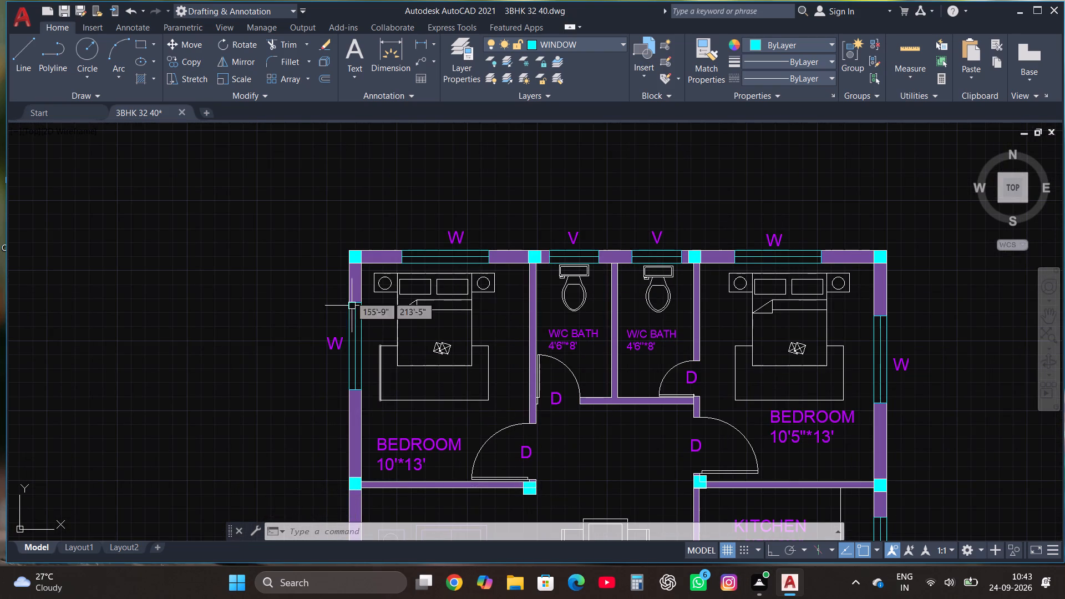
click(365, 413)
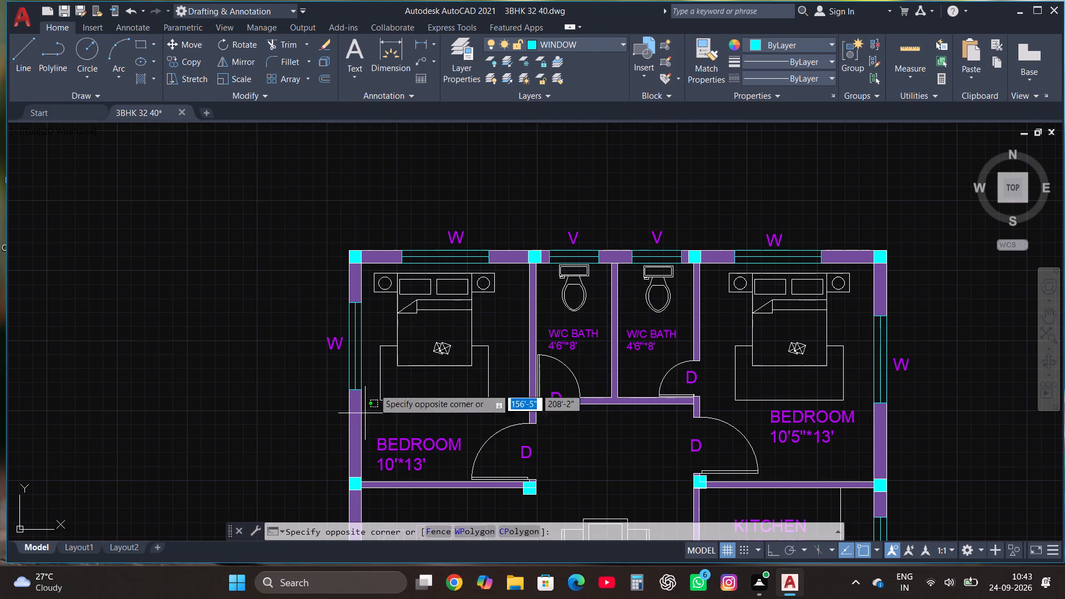
click(504, 272)
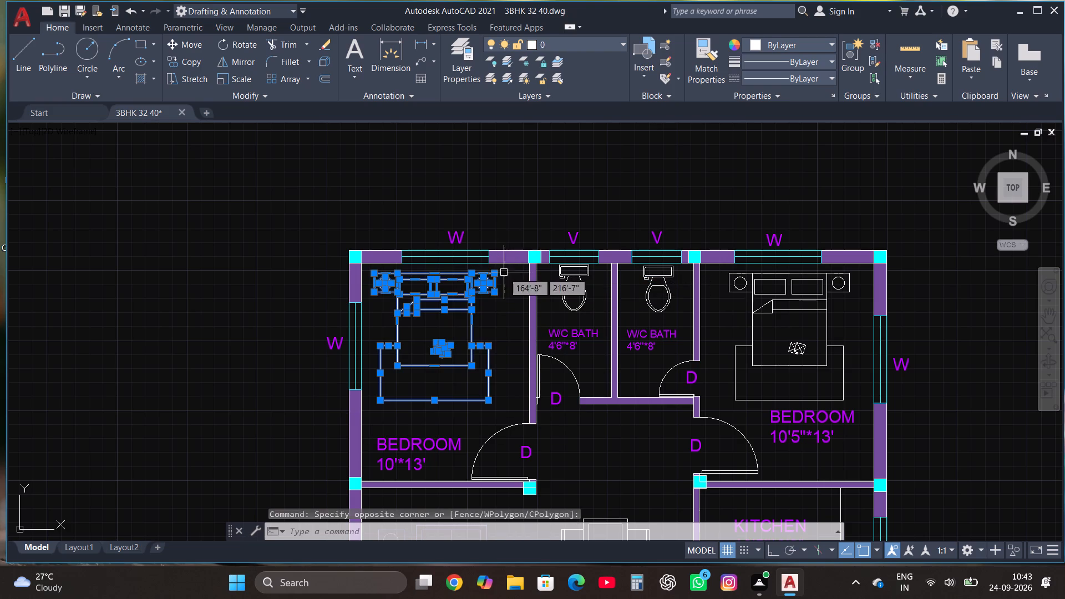
click(558, 46)
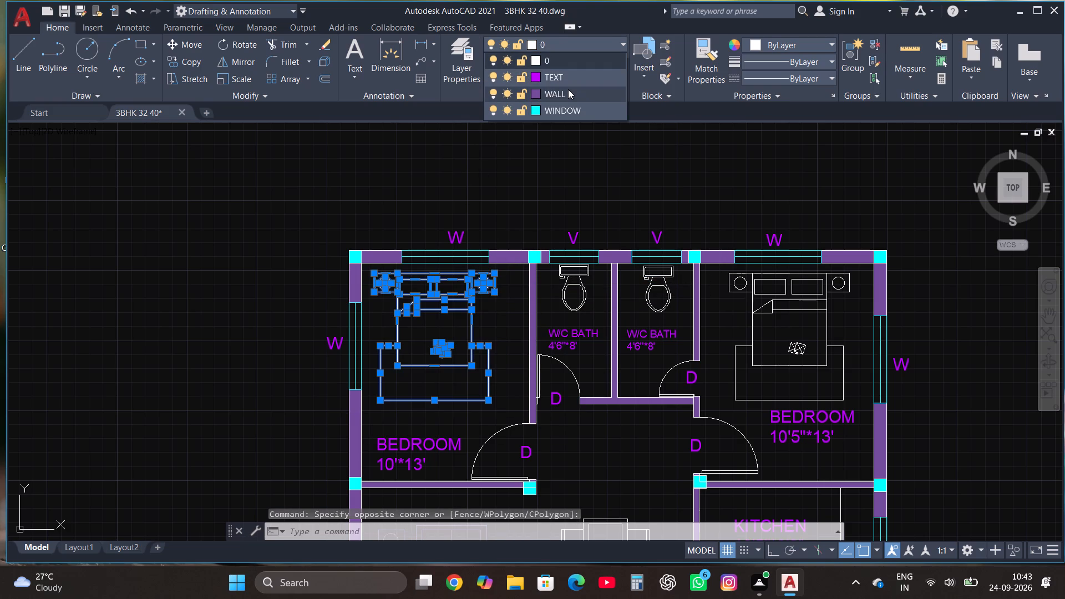
click(568, 89)
scroll(415, 324, down, 1)
key(Escape)
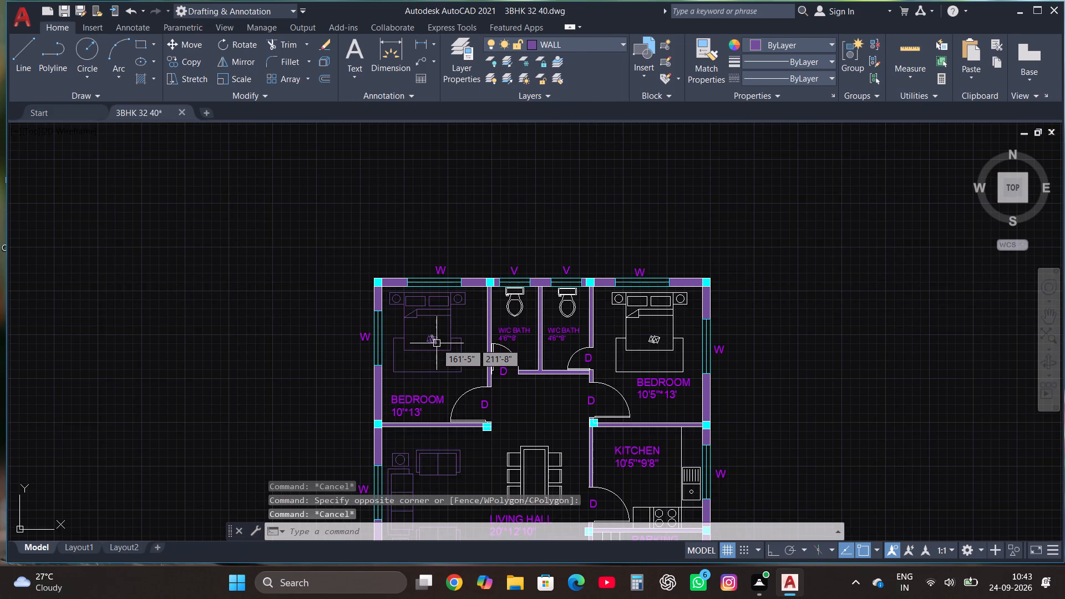
Move the bed, bedside tables and rug in the 10'5"*13' bedroom to the WALL layer.
scroll(623, 358, up, 1)
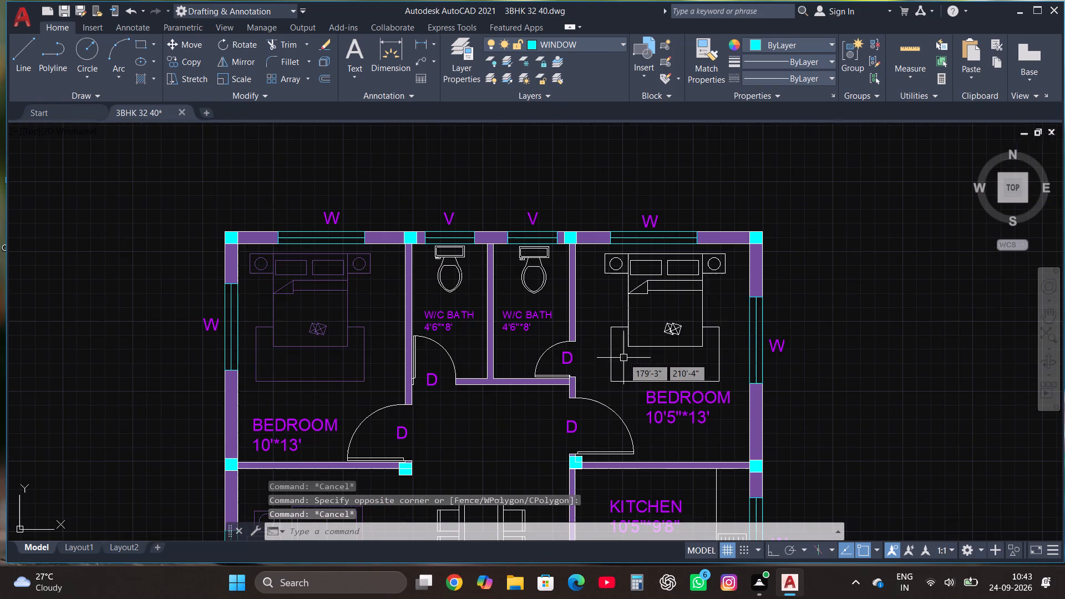
click(592, 388)
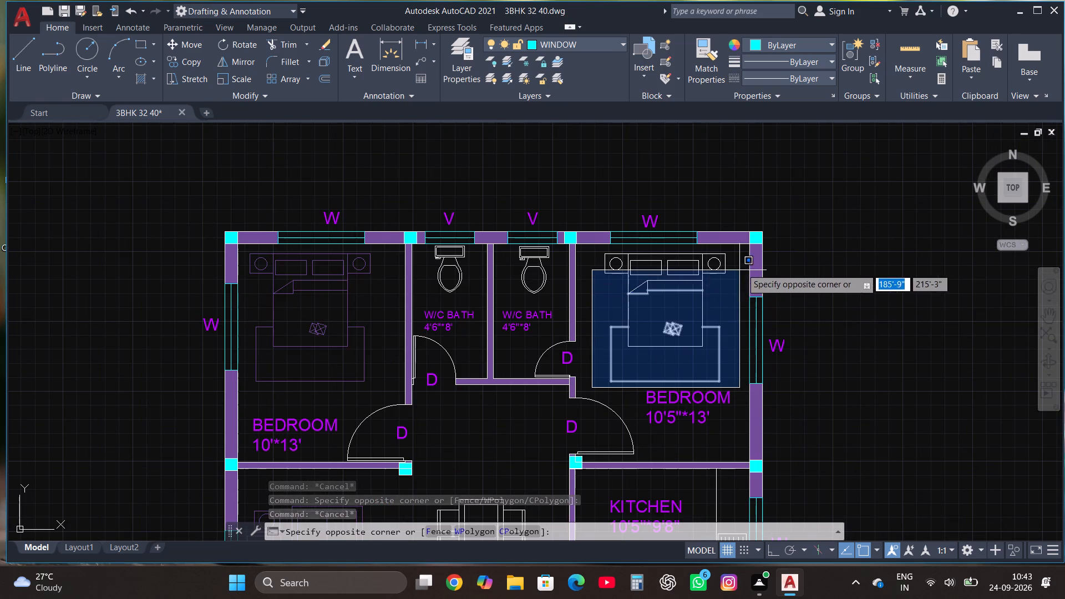
click(738, 251)
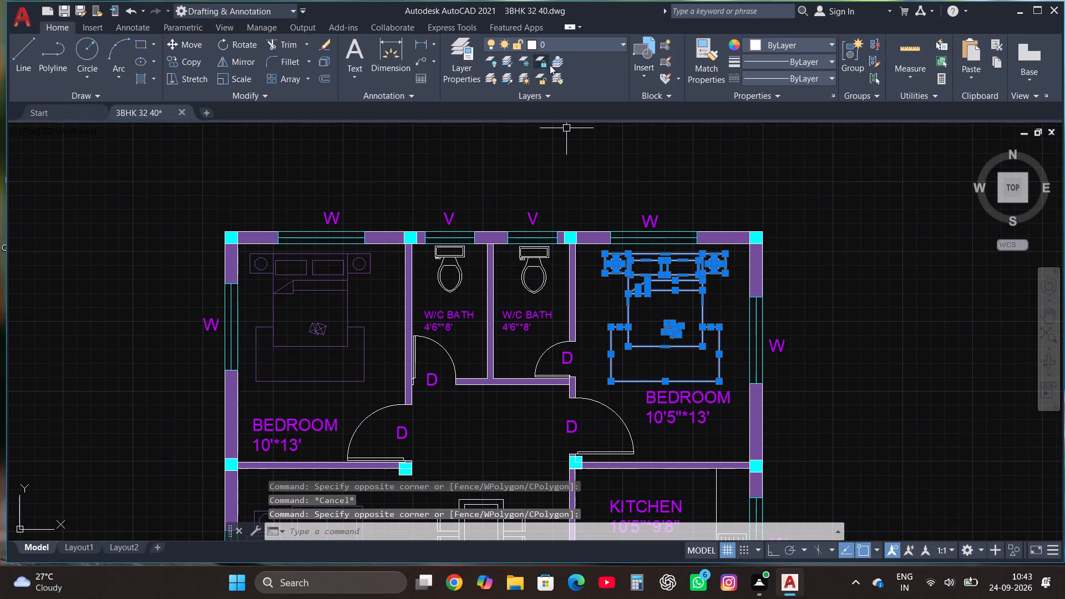
click(556, 39)
click(575, 94)
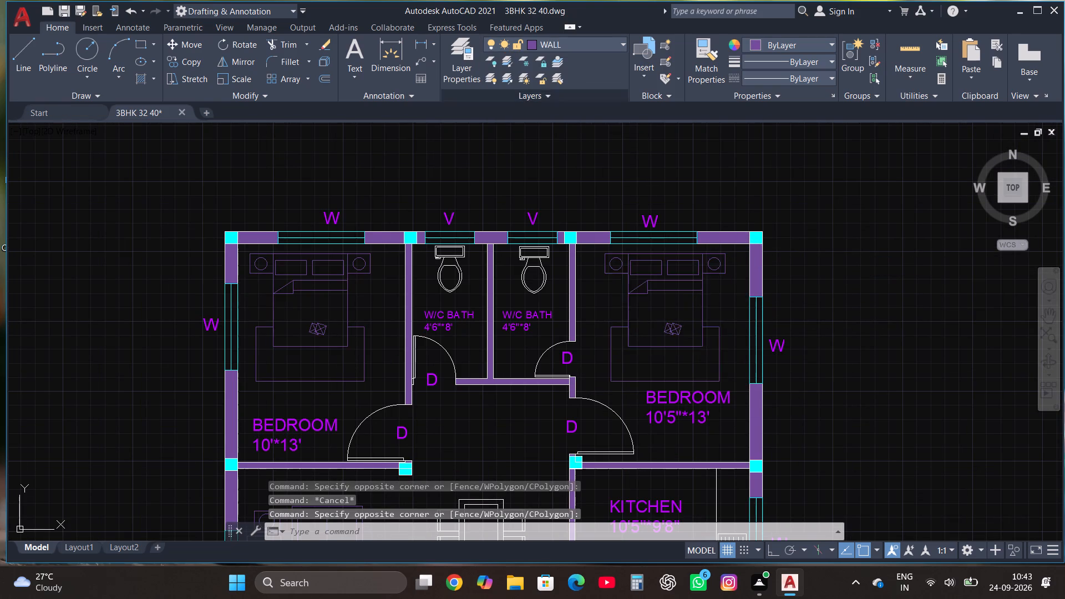
scroll(574, 161, down, 1)
key(Escape)
Move the bed, bedside tables and rug in the 10'*12' bedroom to the WALL layer.
scroll(634, 167, down, 1)
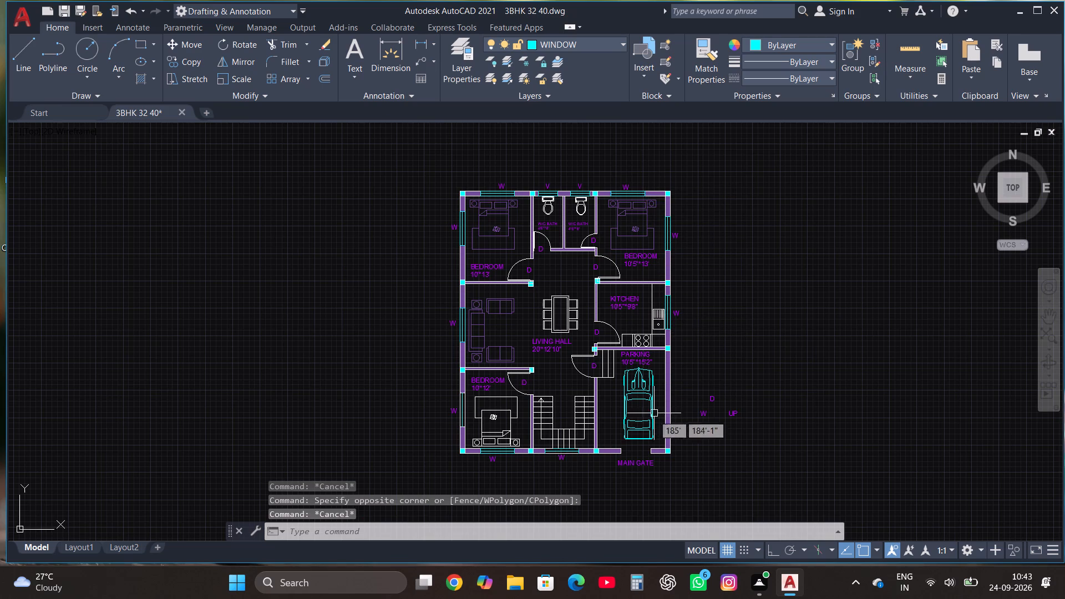
scroll(444, 446, up, 3)
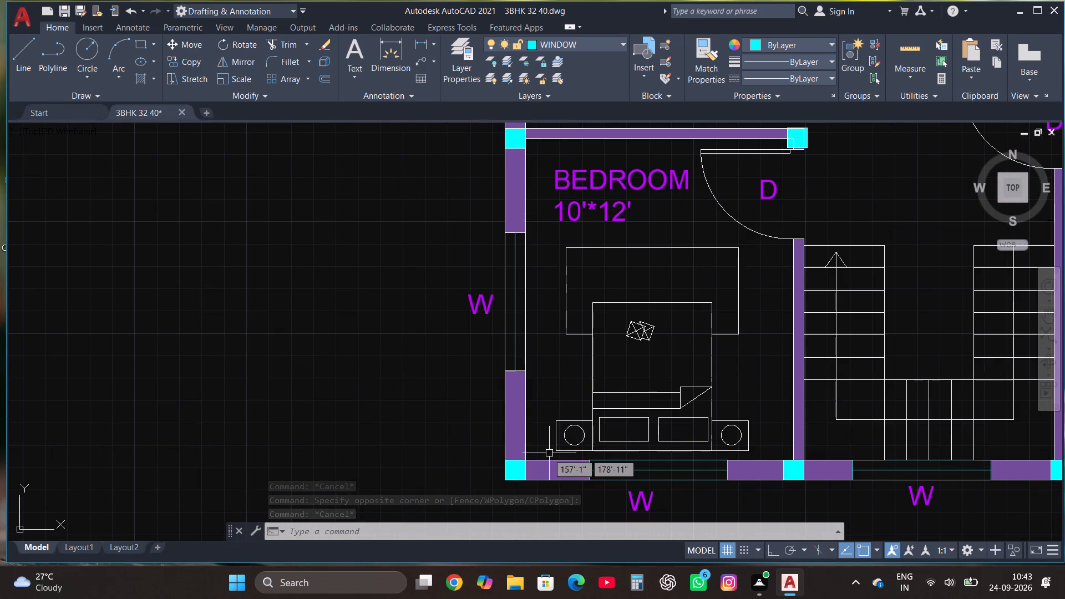
click(545, 455)
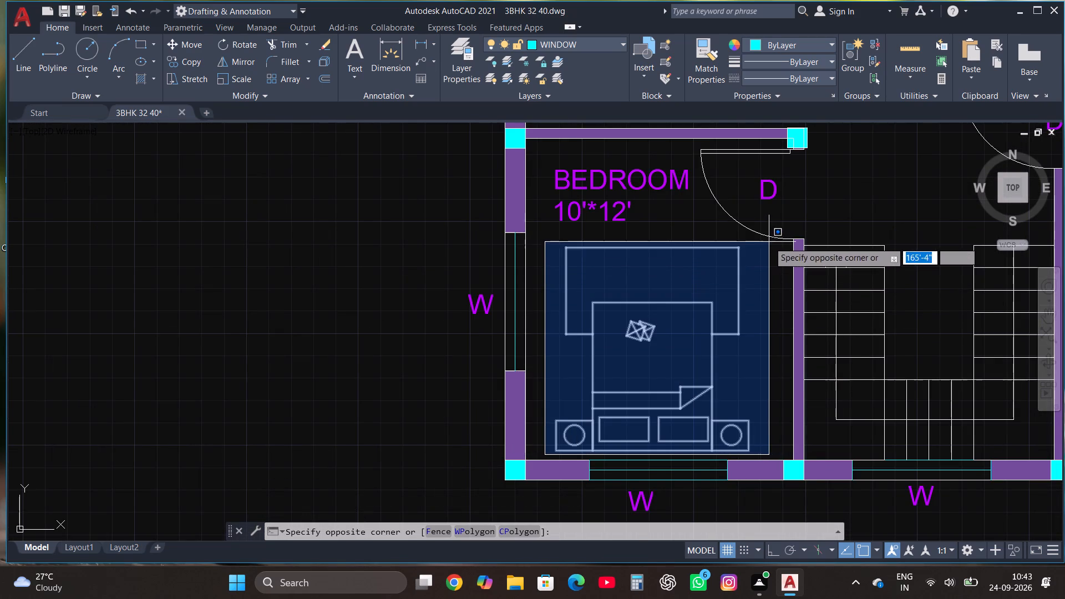
click(769, 242)
click(546, 42)
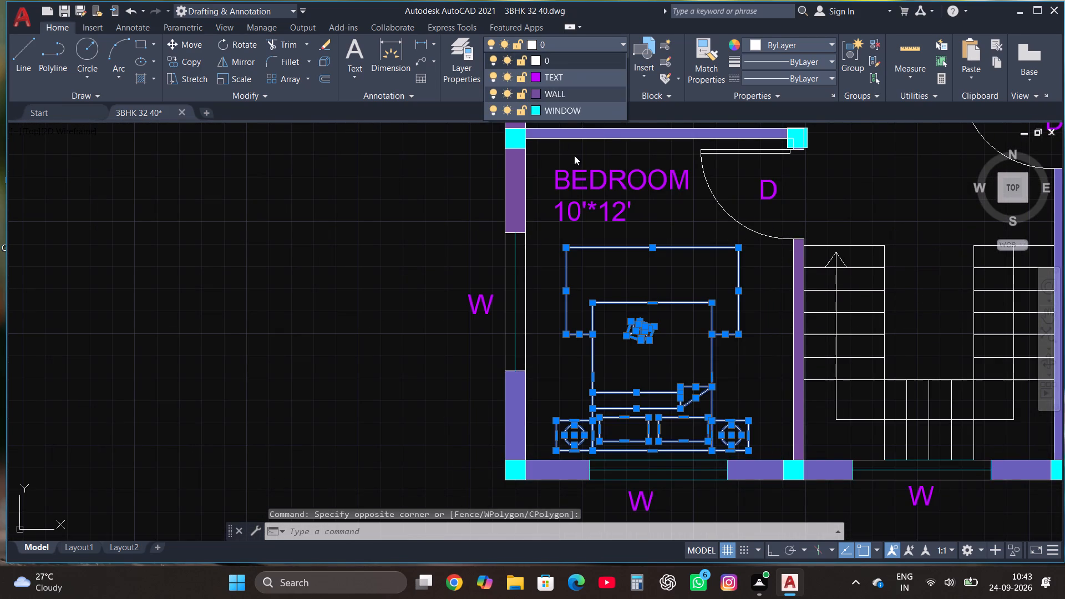
click(559, 90)
scroll(403, 286, down, 3)
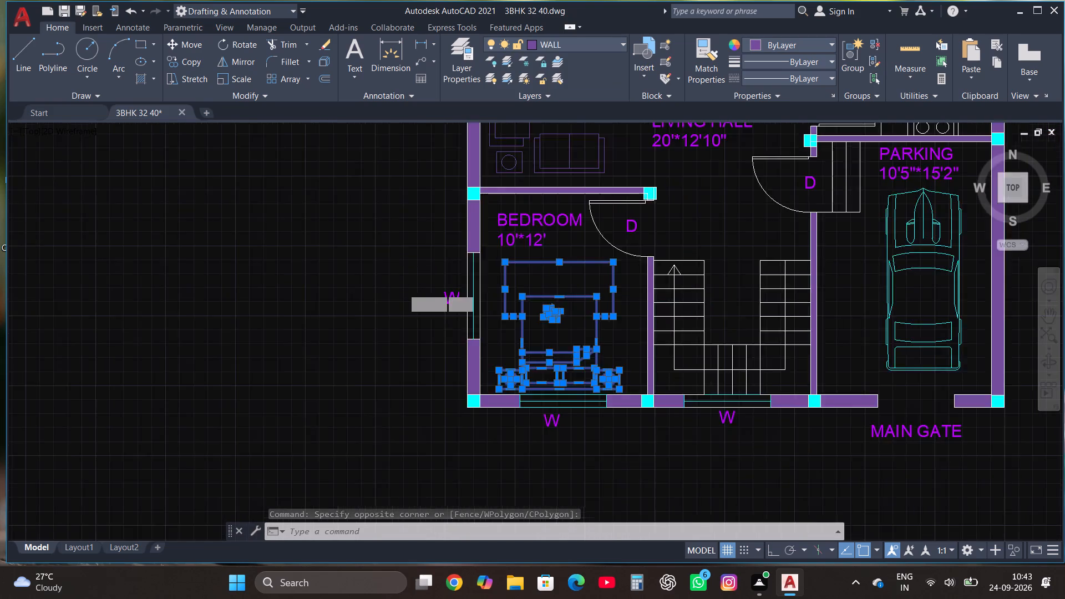
key(Escape)
Move the whole staircase, including its treads and direction arrow, to the WALL layer.
scroll(458, 368, down, 1)
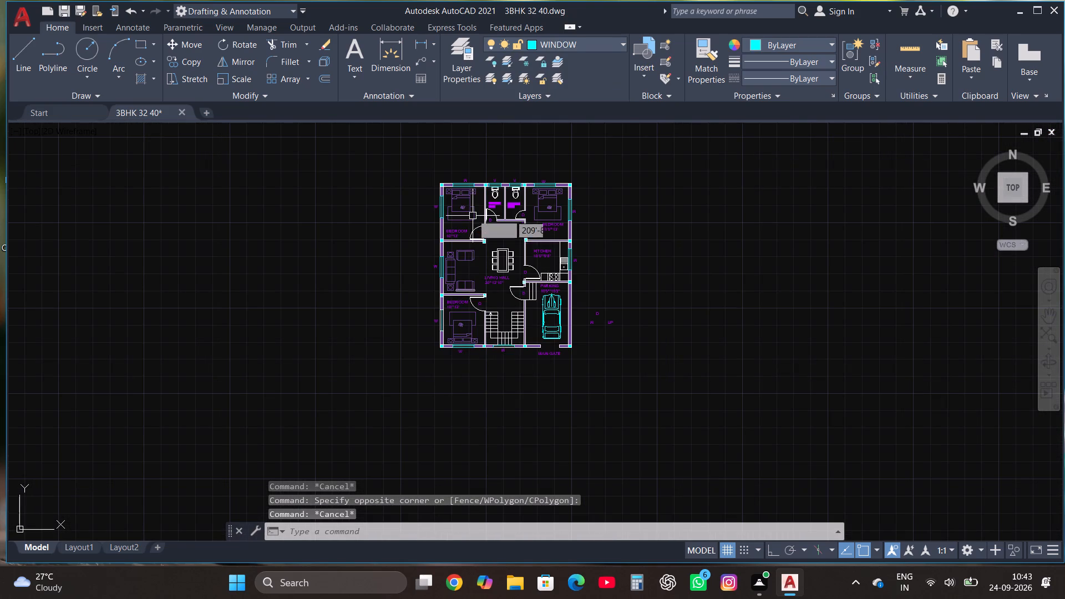
scroll(471, 207, up, 1)
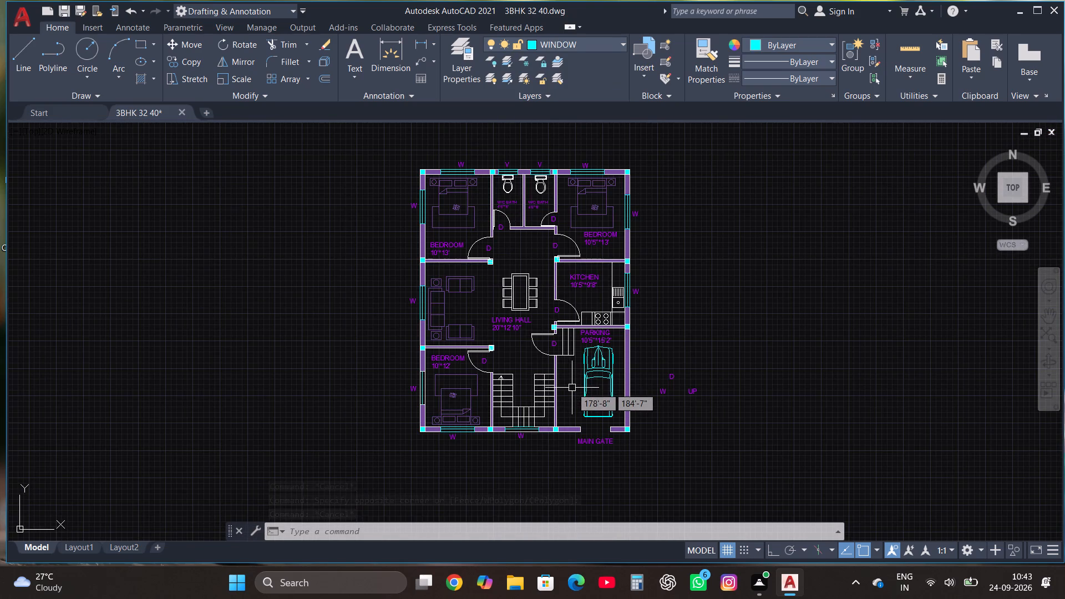
scroll(511, 410, up, 1)
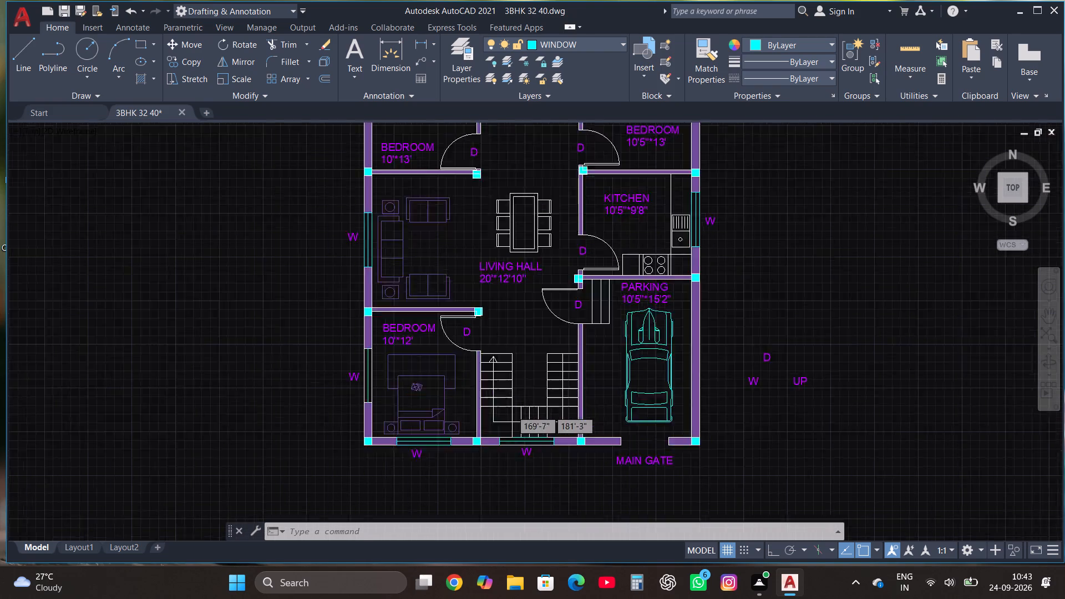
scroll(511, 410, up, 2)
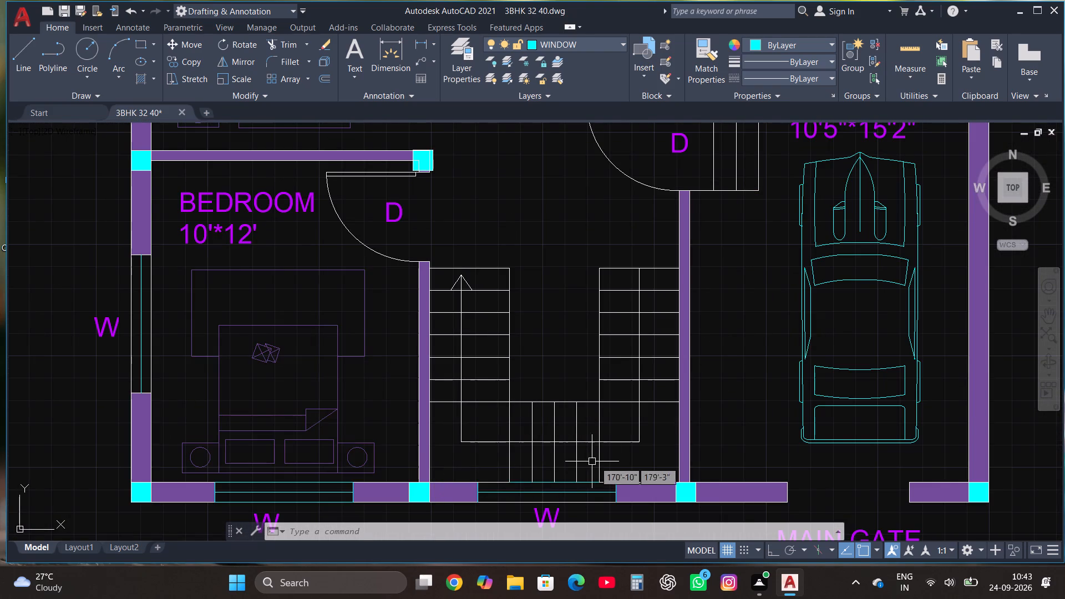
click(653, 462)
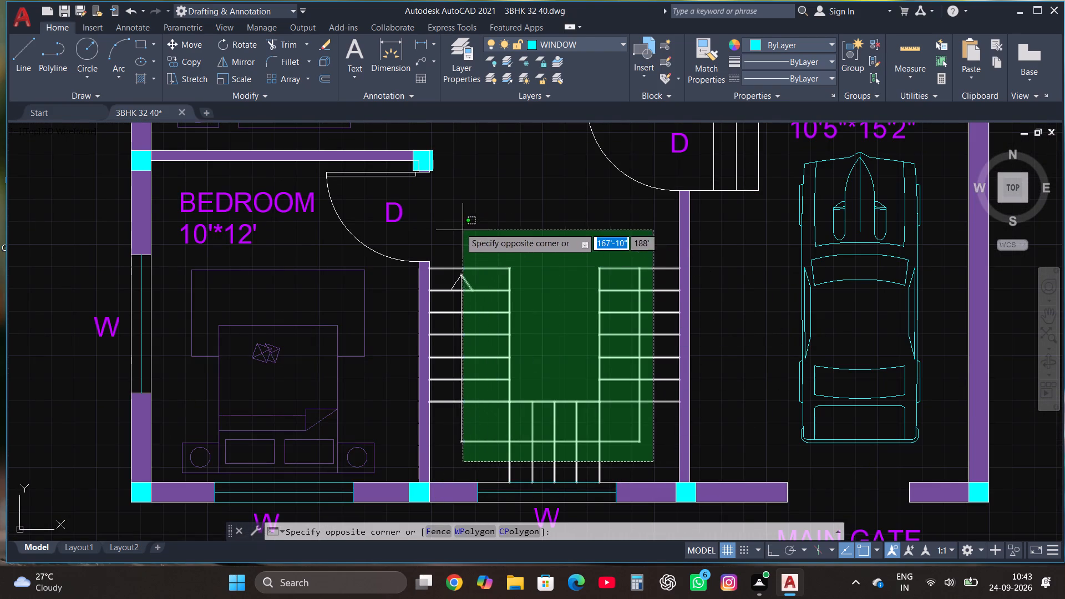
click(455, 225)
click(557, 43)
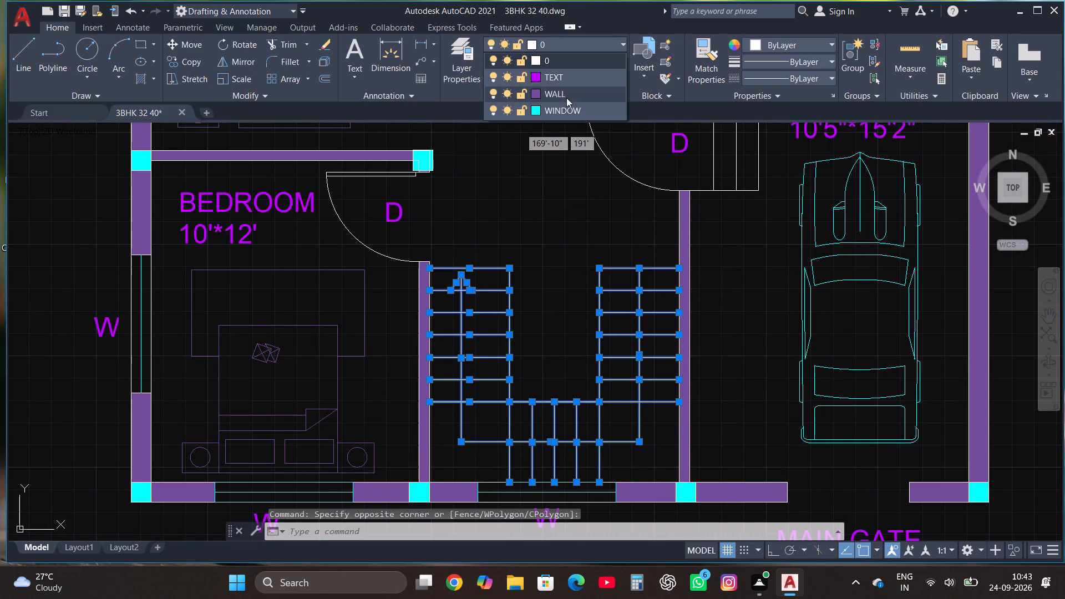
click(559, 92)
scroll(509, 336, down, 2)
key(Escape)
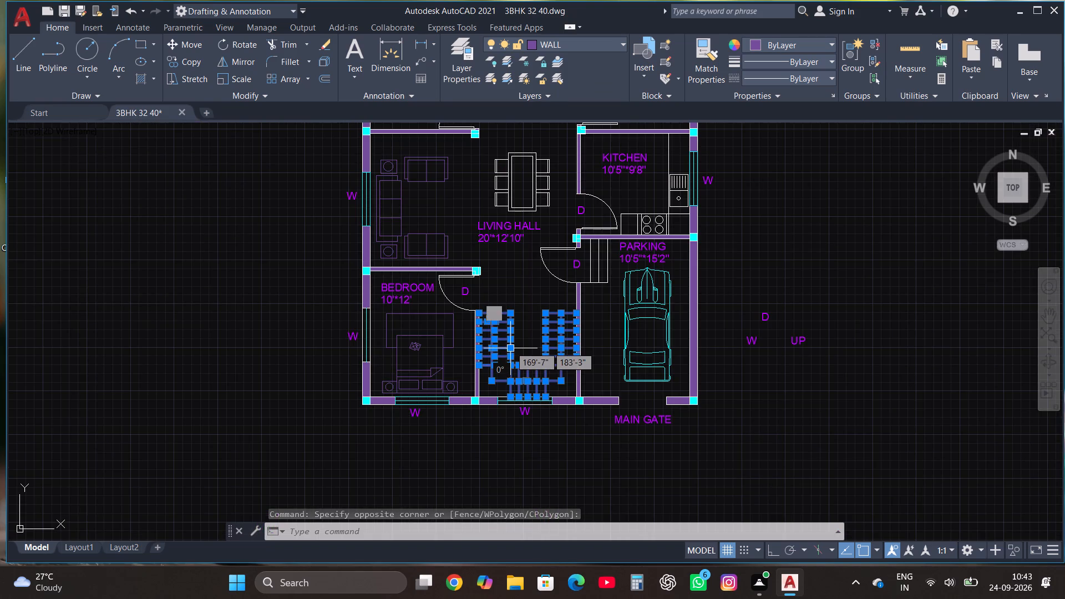
key(Escape)
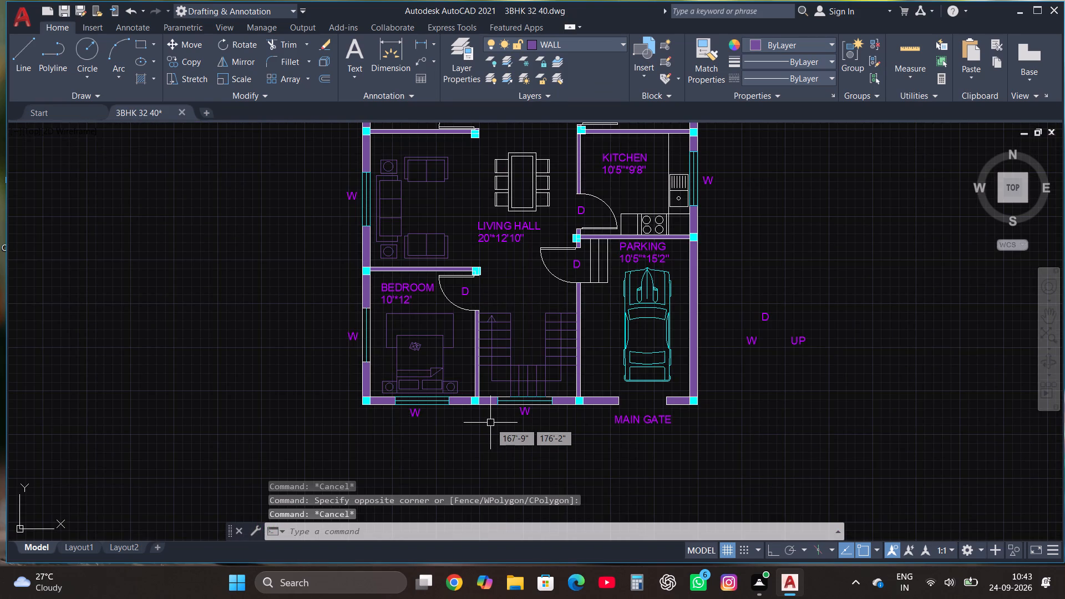
Move the kitchen sink, main counter lines, hob outline and the hob's two east burners to the WALL layer.
scroll(495, 424, down, 1)
scroll(589, 281, up, 3)
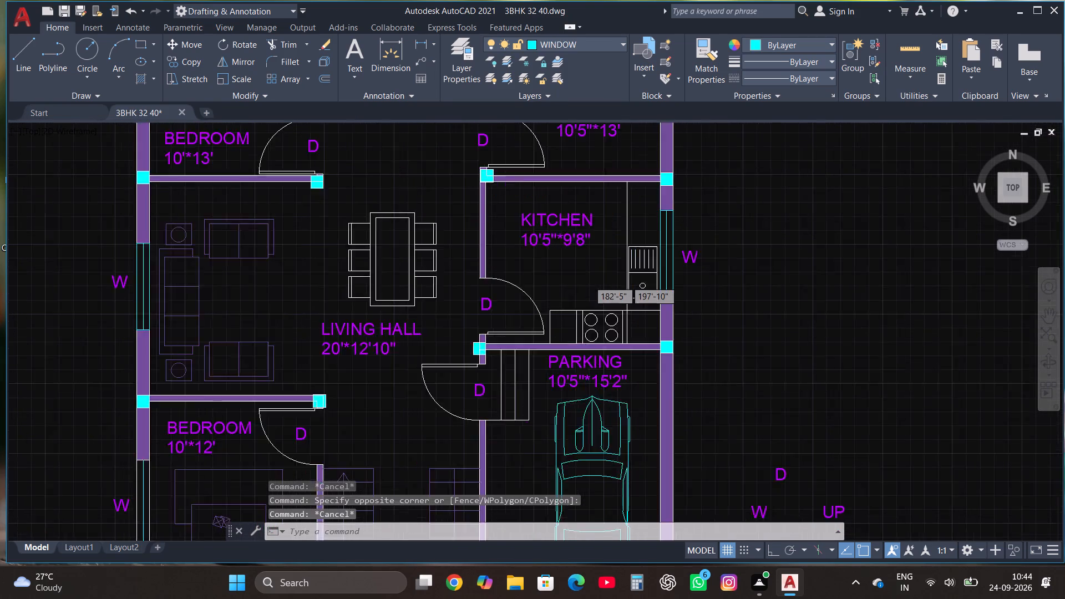
click(688, 361)
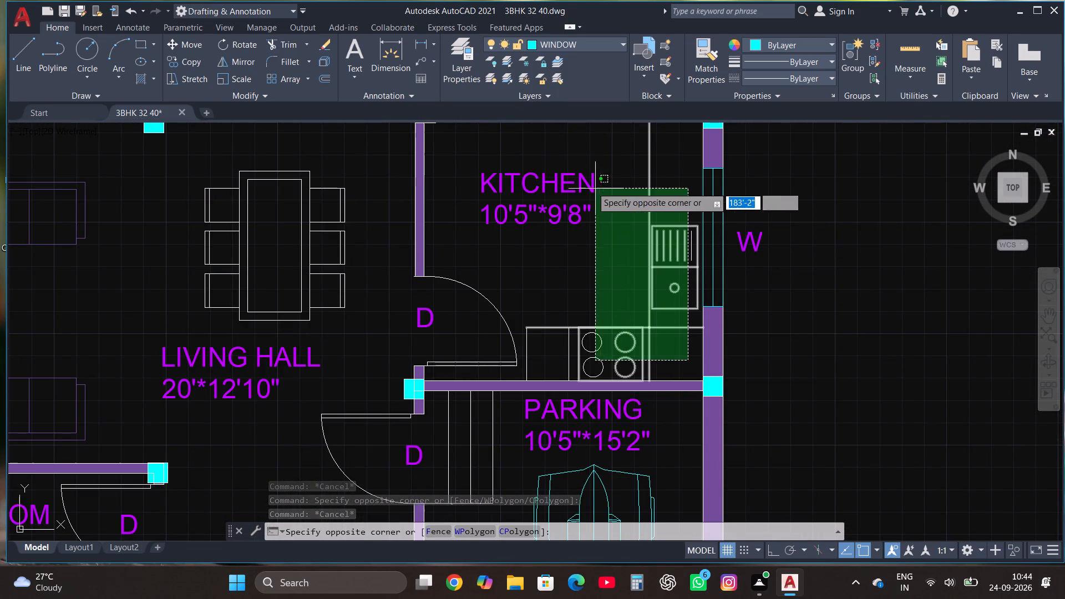
click(607, 203)
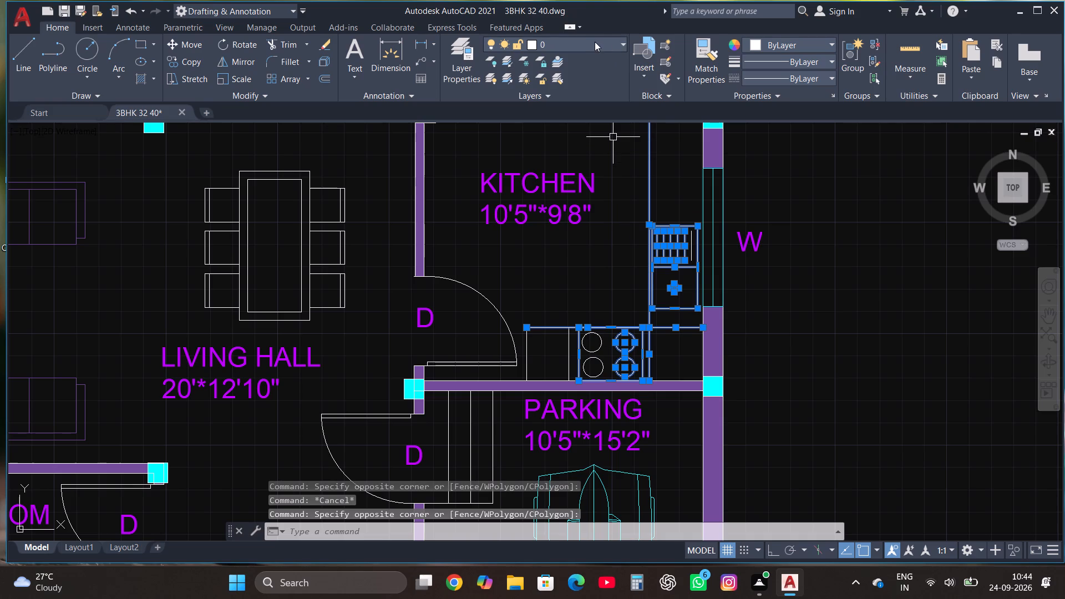
click(593, 43)
click(586, 91)
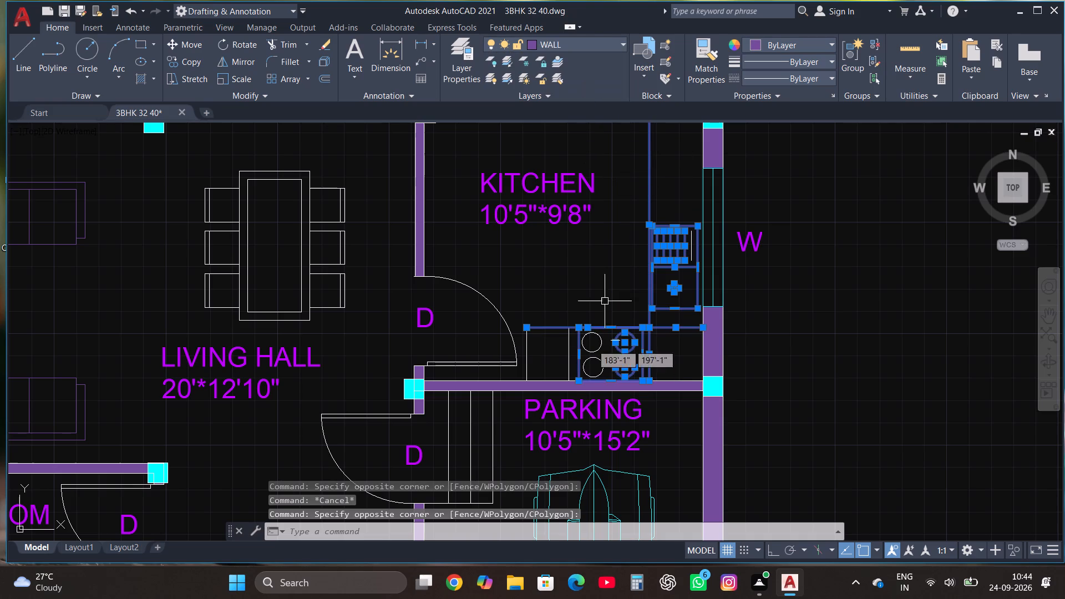
Move the remaining kitchen counter lines west of the hob to the WALL layer.
click(571, 367)
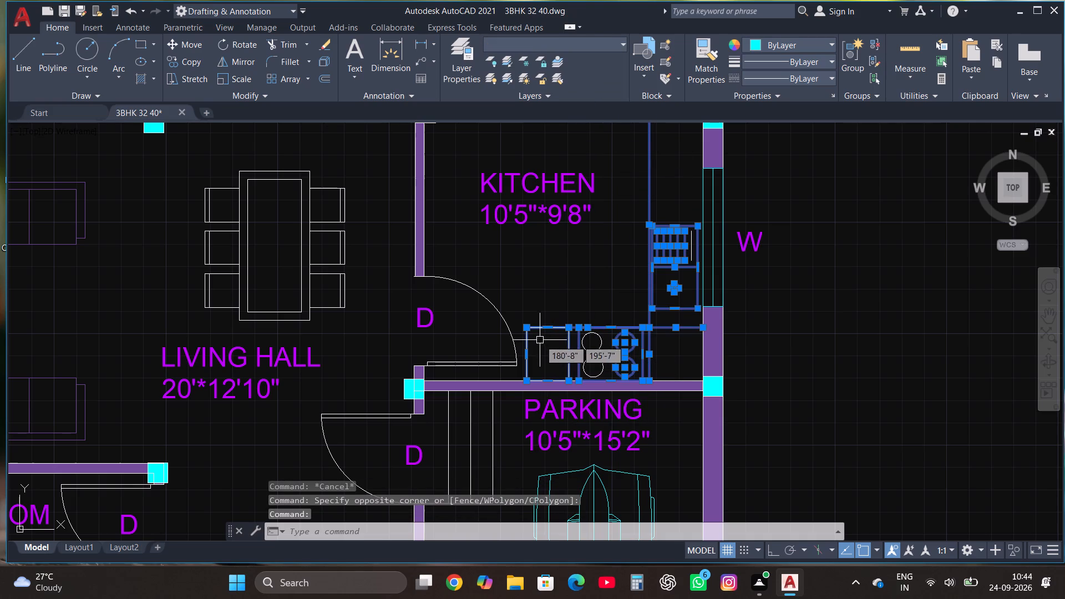
click(574, 40)
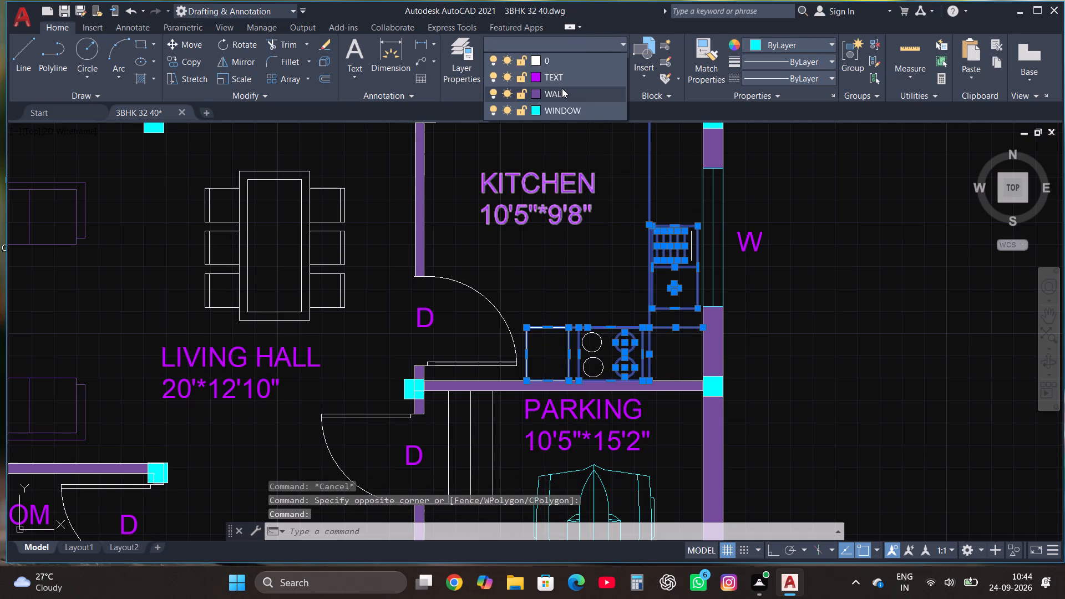
click(562, 88)
scroll(602, 378, down, 1)
key(Escape)
Move the hob's two west burner circles to the WALL layer.
scroll(603, 378, up, 3)
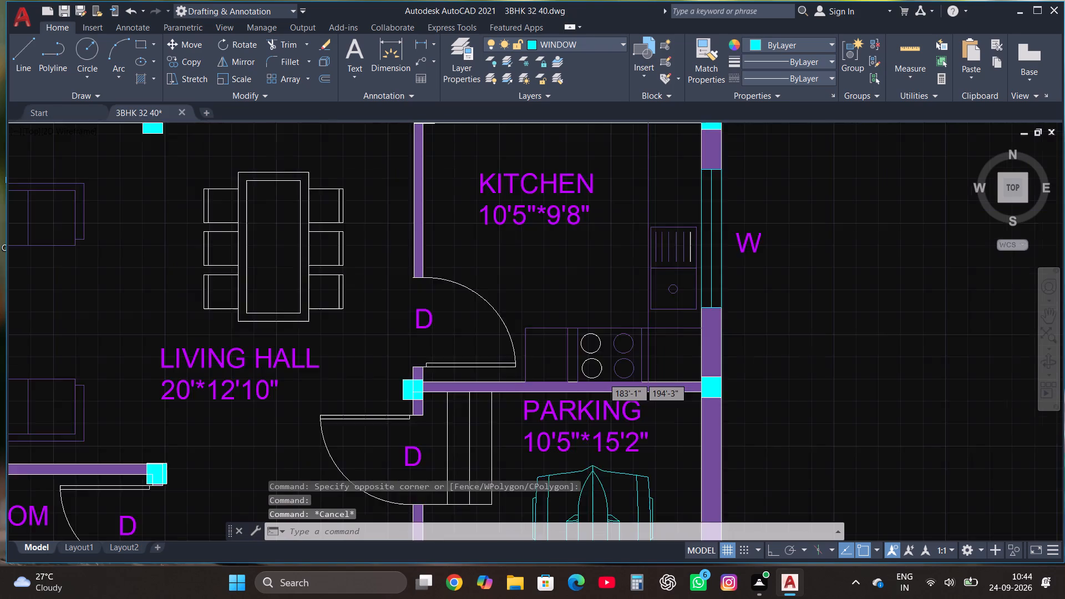
click(605, 372)
click(573, 303)
click(565, 45)
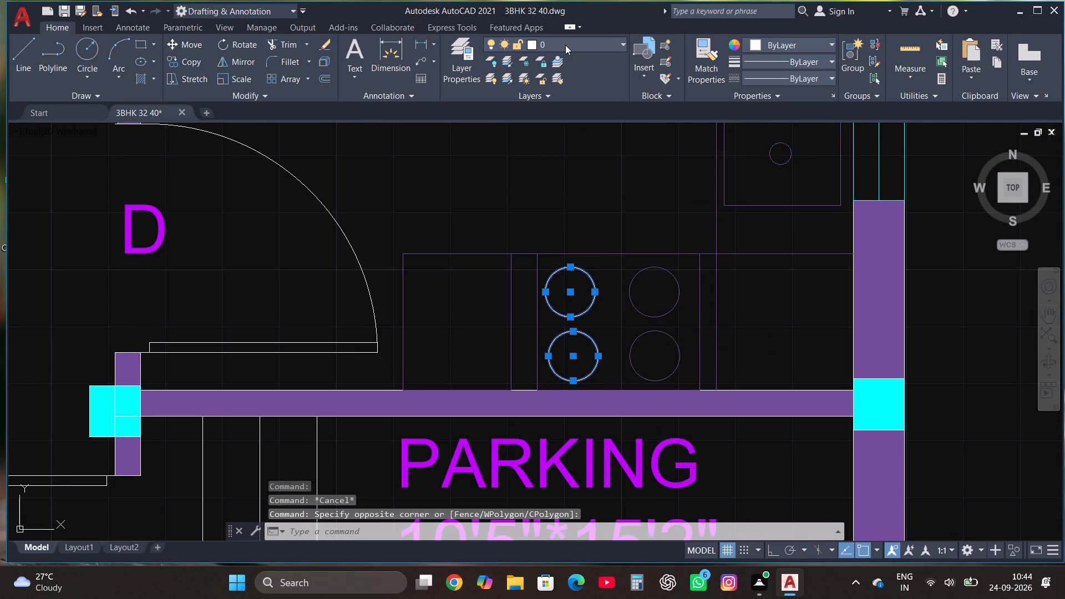
click(571, 92)
key(Escape)
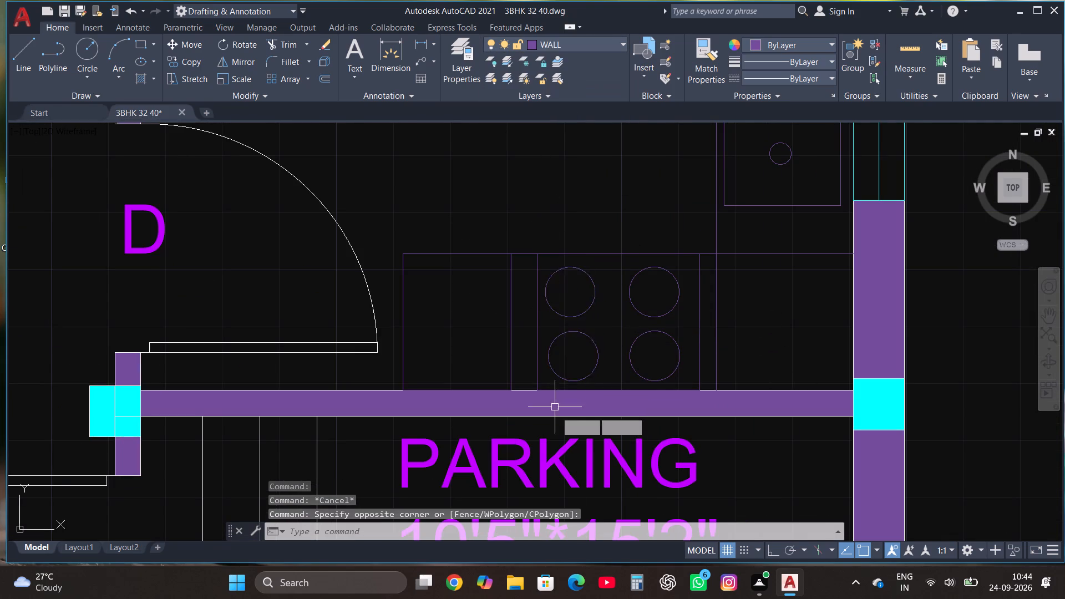
Move the remaining white drainboard line of the kitchen sink to the WALL layer.
scroll(556, 417, down, 2)
click(662, 277)
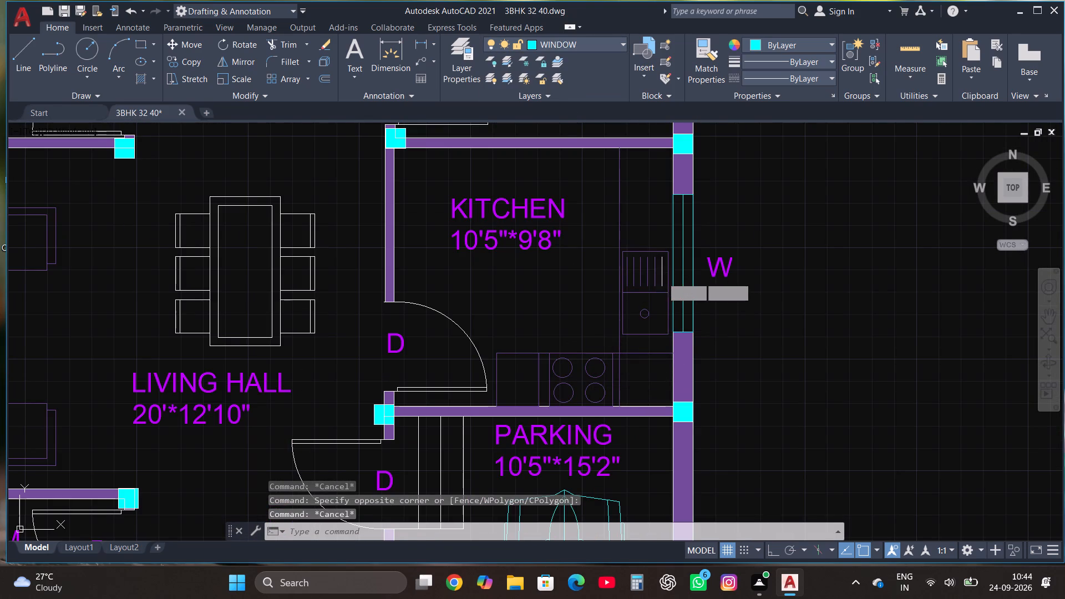
click(528, 45)
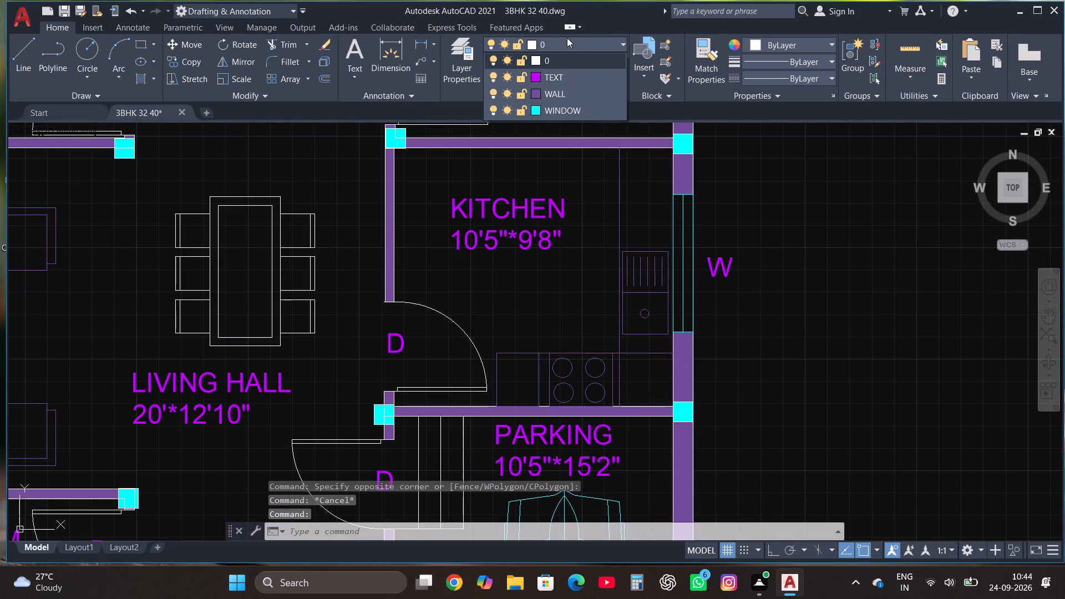
click(567, 38)
click(573, 42)
click(560, 88)
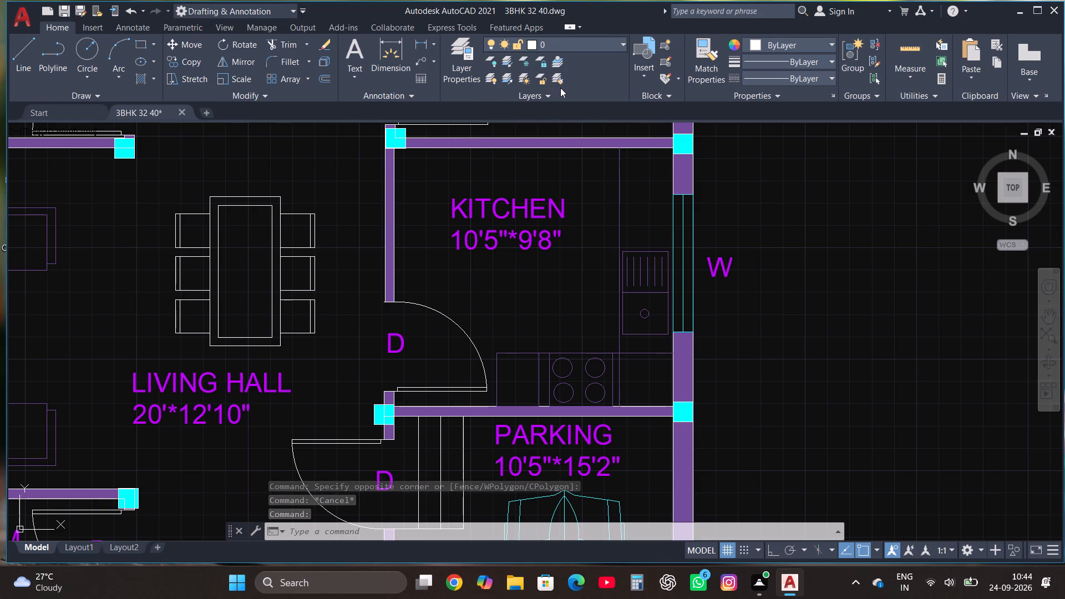
key(Escape)
Move the dining table and its six chairs in the living hall to the WALL layer.
scroll(582, 352, down, 3)
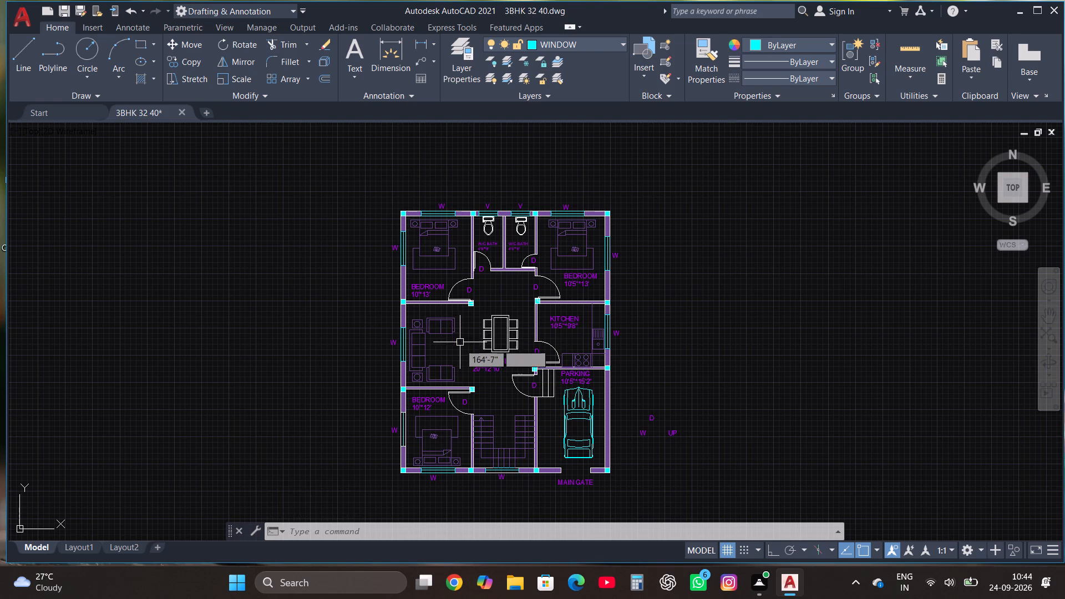
scroll(435, 363, up, 2)
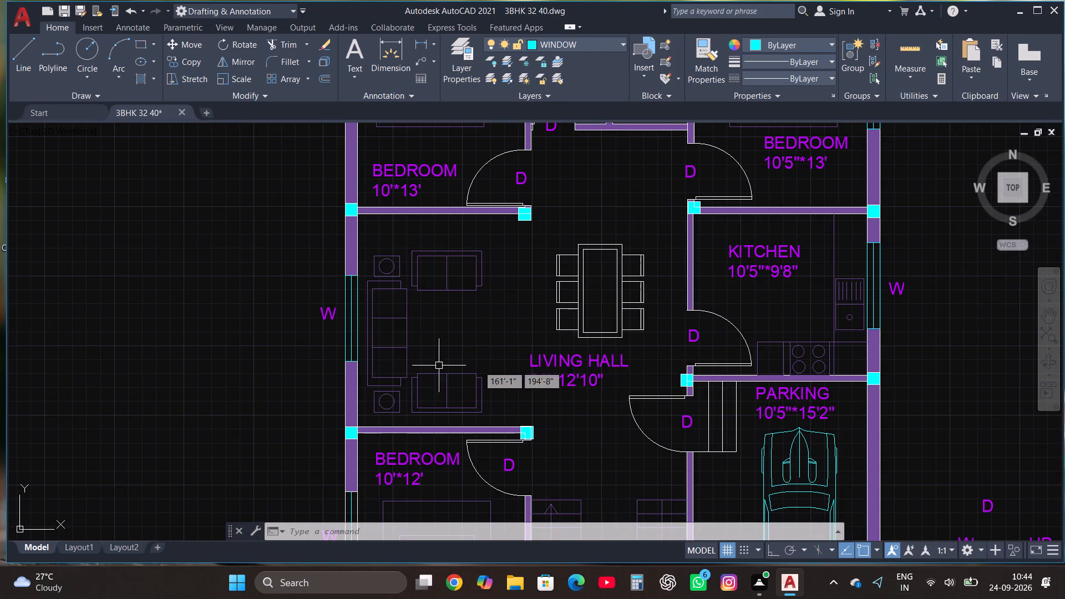
click(648, 347)
click(532, 241)
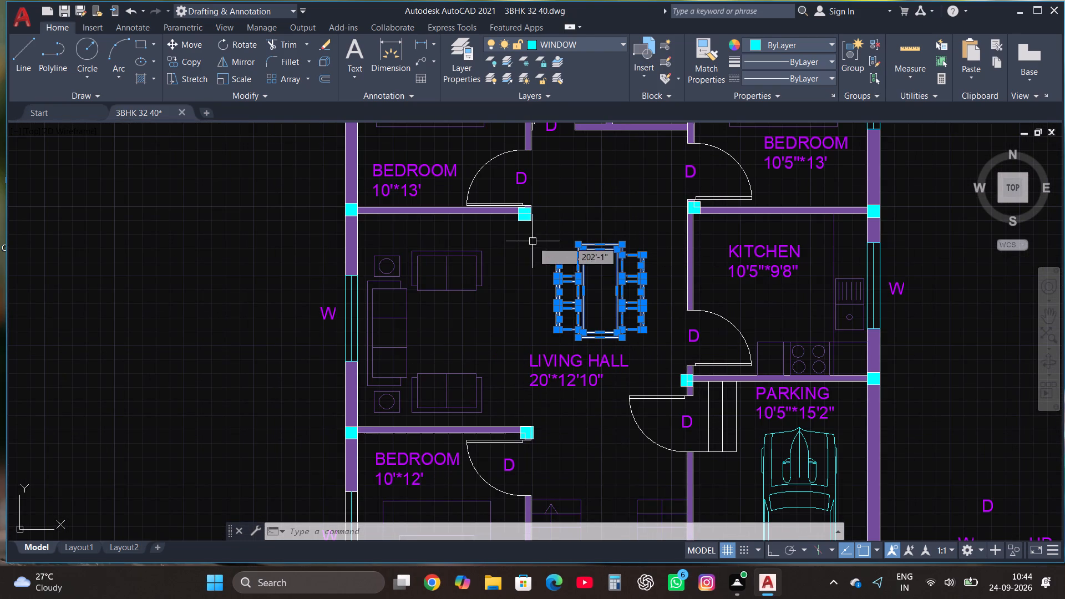
click(567, 40)
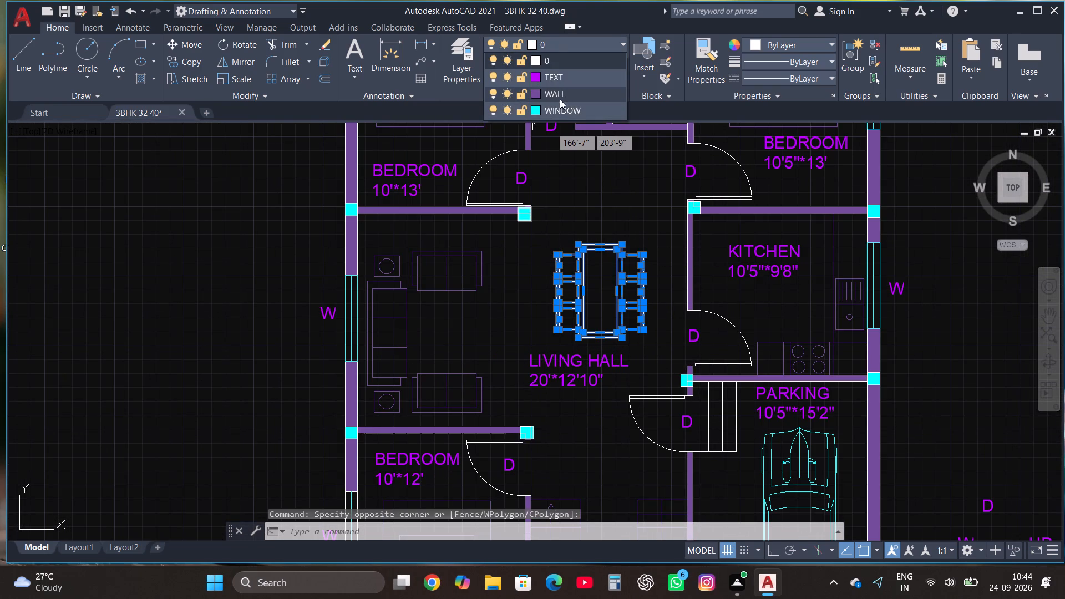
click(552, 94)
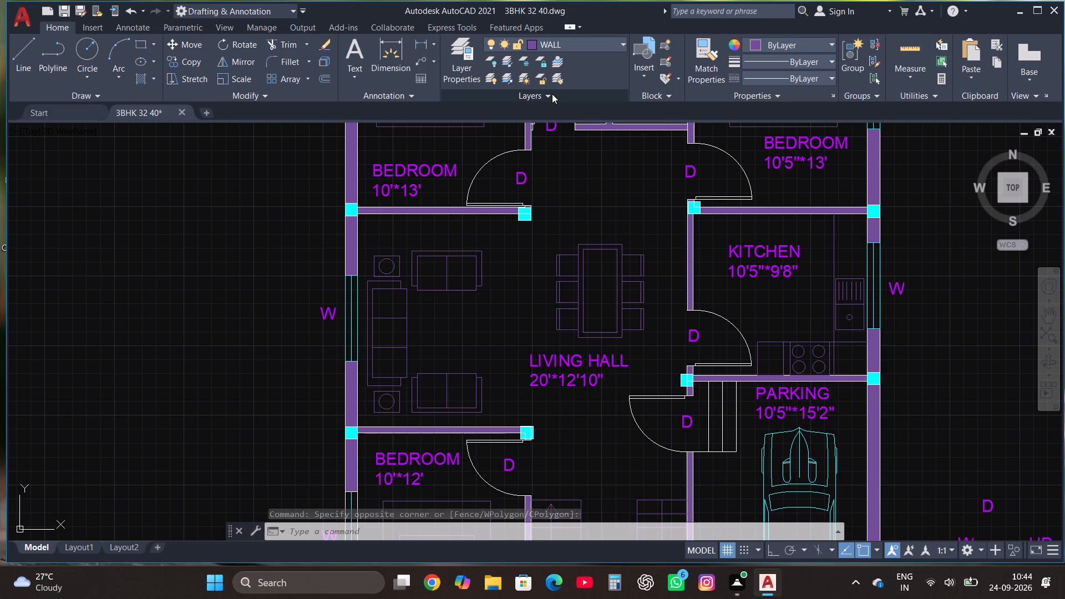
key(Escape)
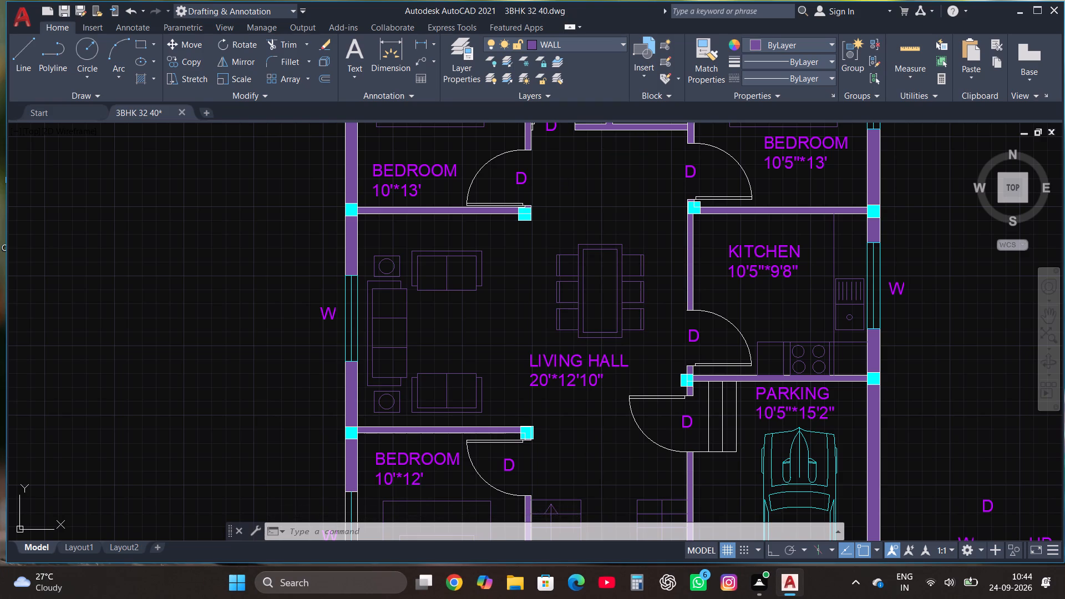
key(Escape)
Select all door blocks similar to the 10'*13' bedroom door and move them to the WALL layer.
scroll(631, 298, down, 2)
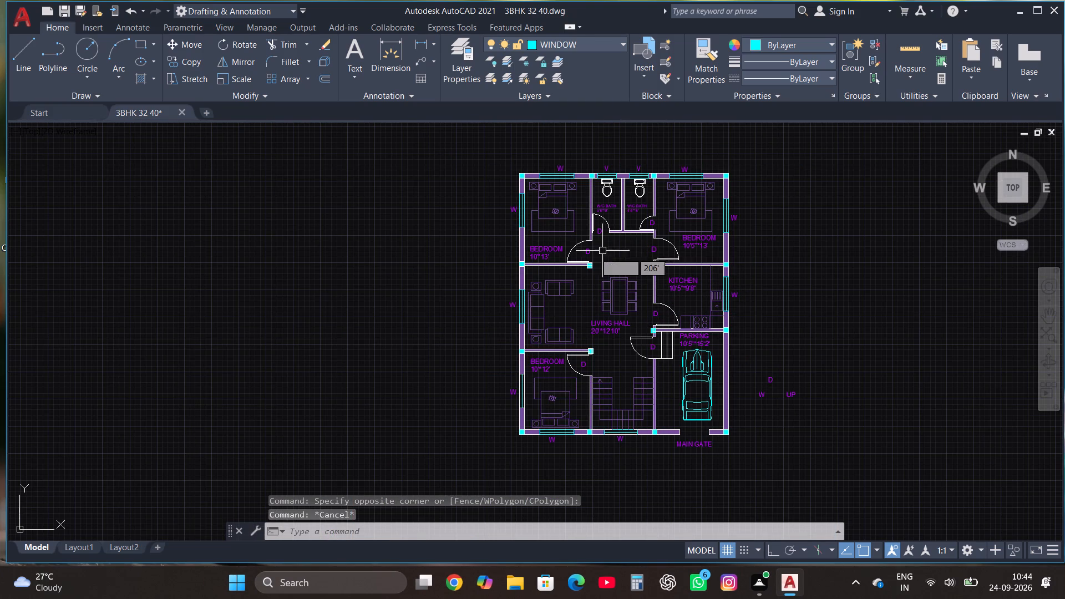
scroll(575, 253, up, 1)
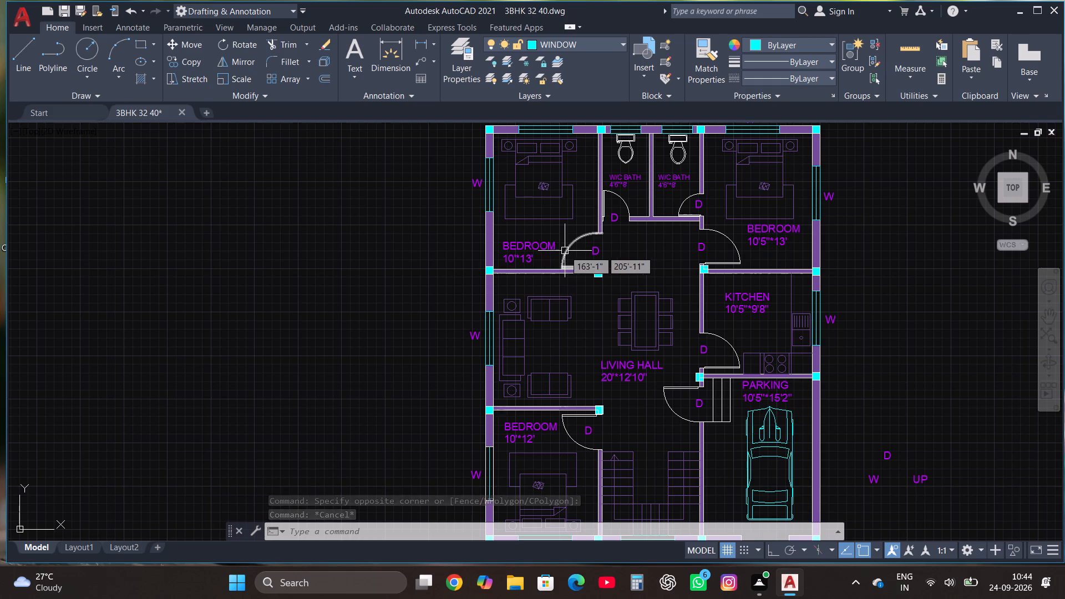
click(565, 251)
right_click(565, 251)
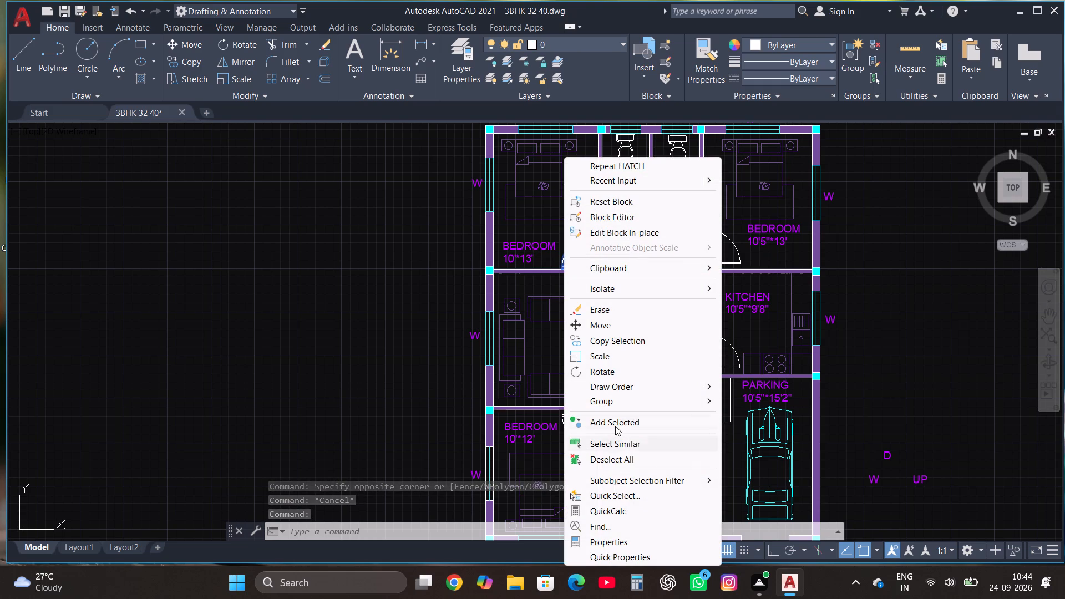
click(617, 441)
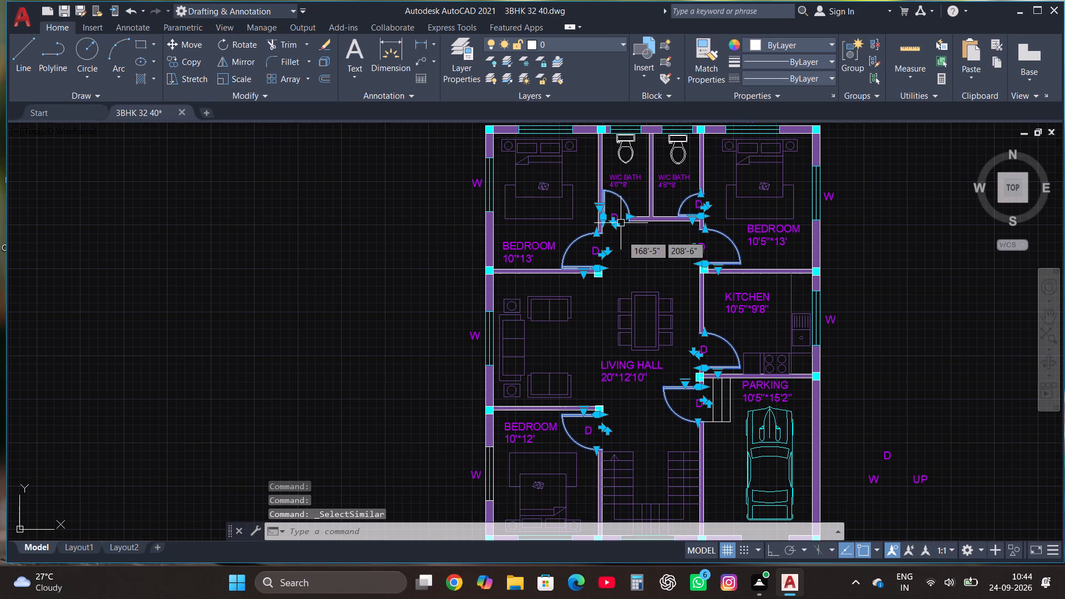
click(584, 43)
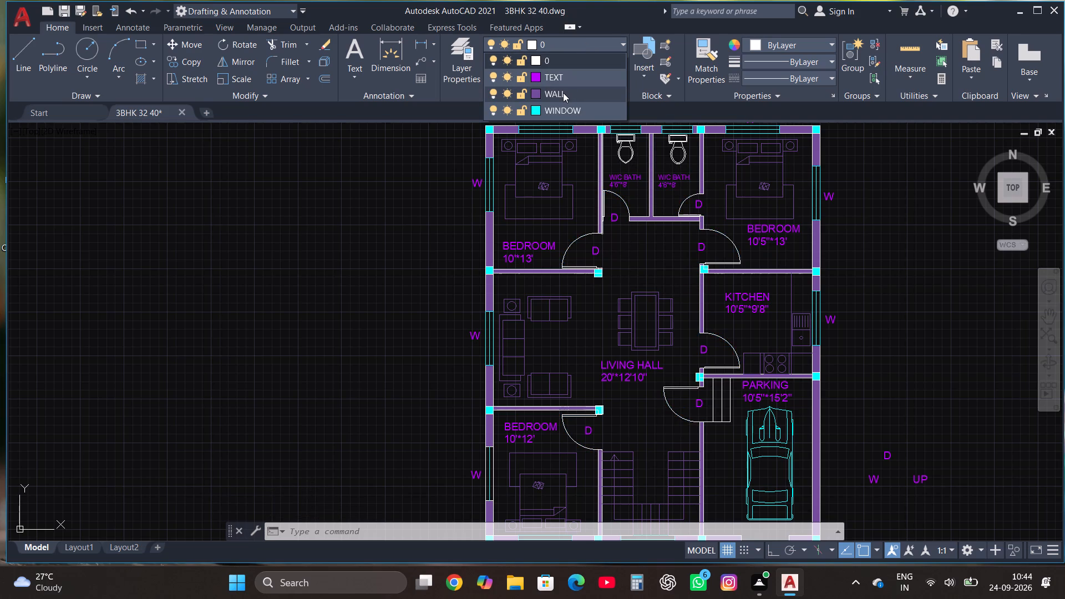
click(563, 93)
key(Escape)
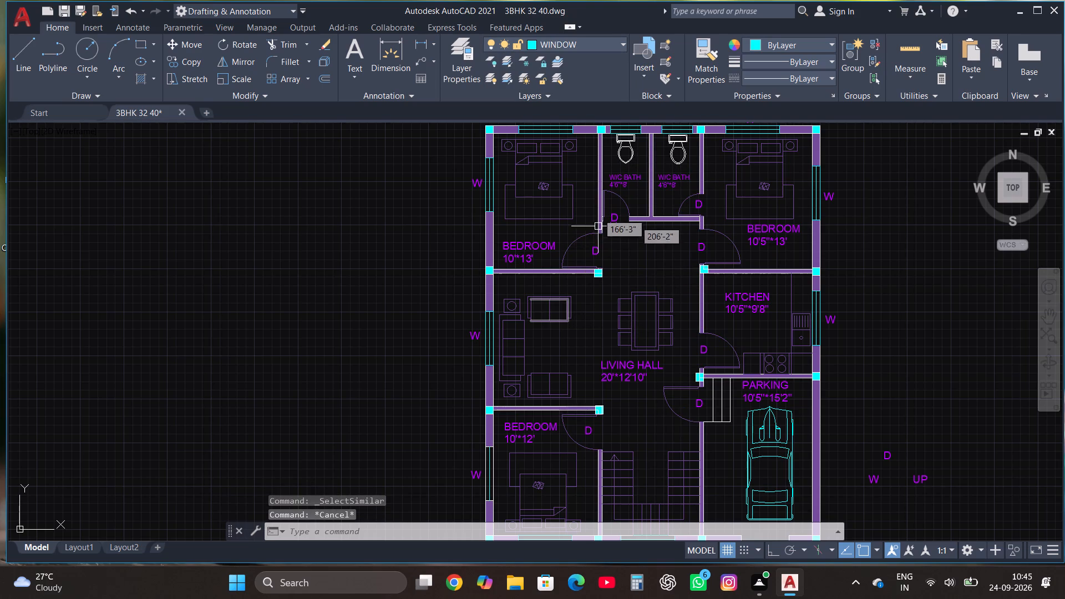
Delete the spare D, W and UP labels outside the plan, east of the parking area.
scroll(599, 204, down, 1)
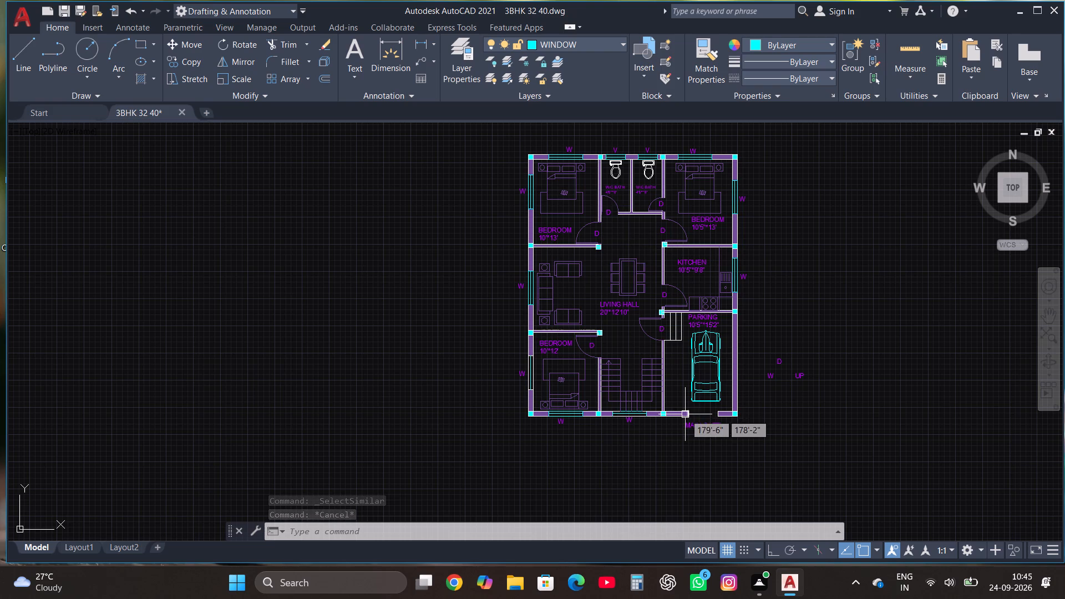
click(863, 414)
click(757, 337)
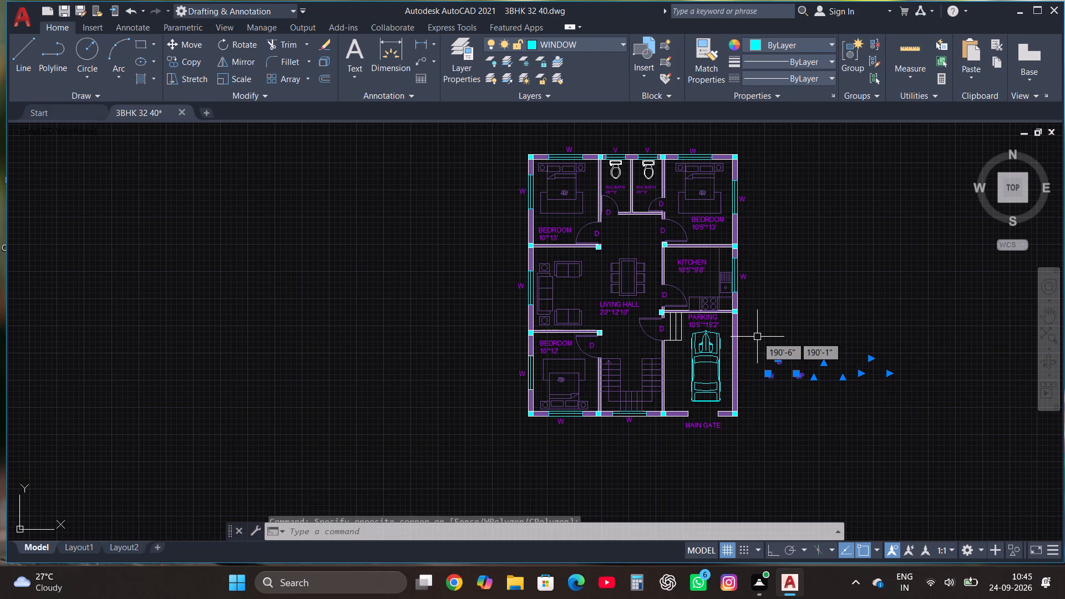
key(Delete)
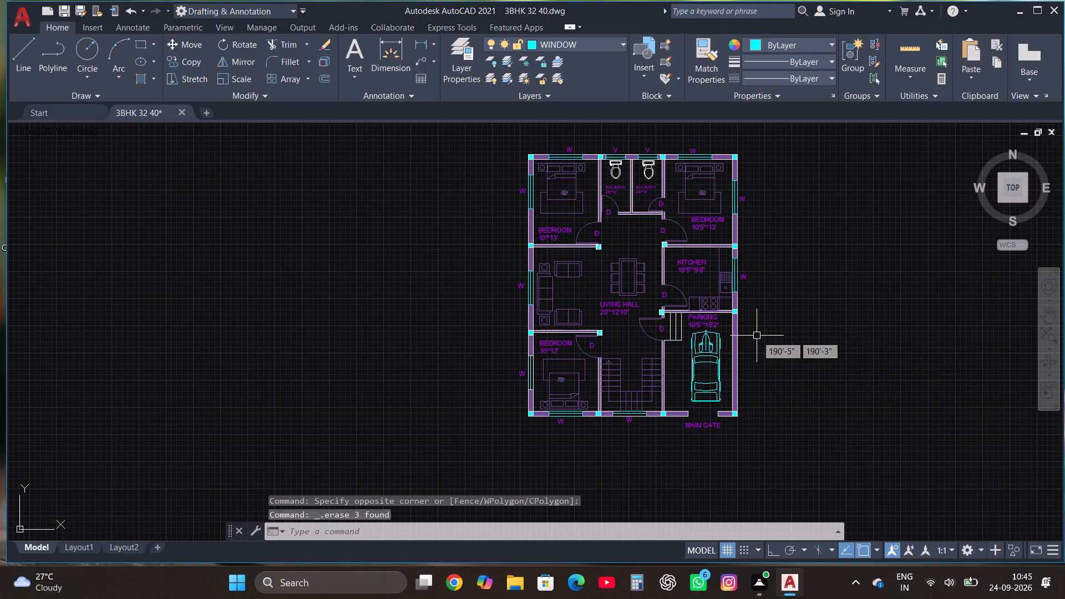
Change the WALL layer's colour to index colour 150.
scroll(586, 136, up, 1)
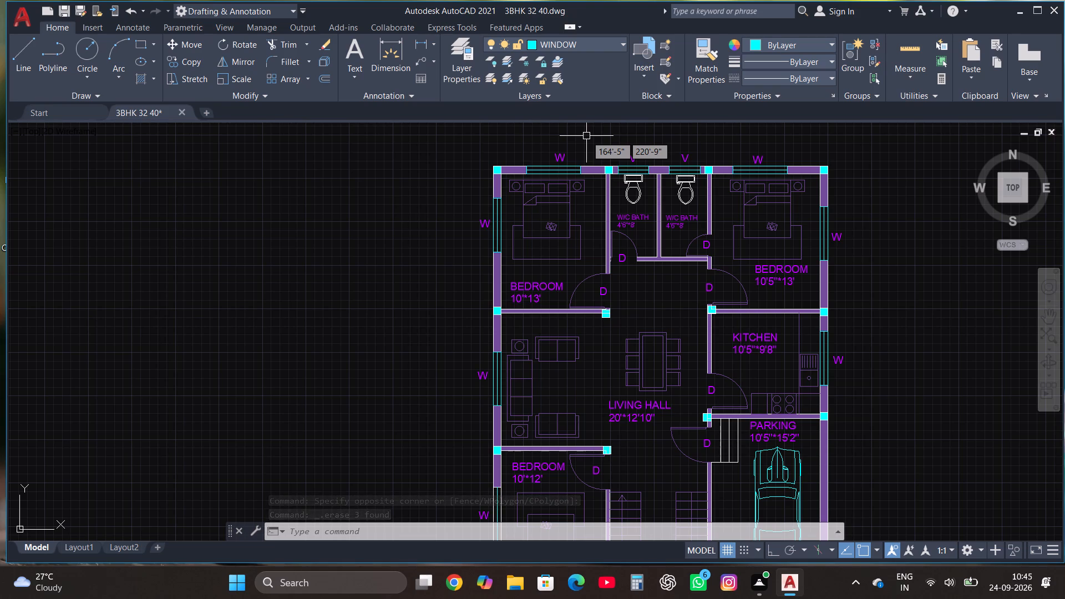
click(588, 41)
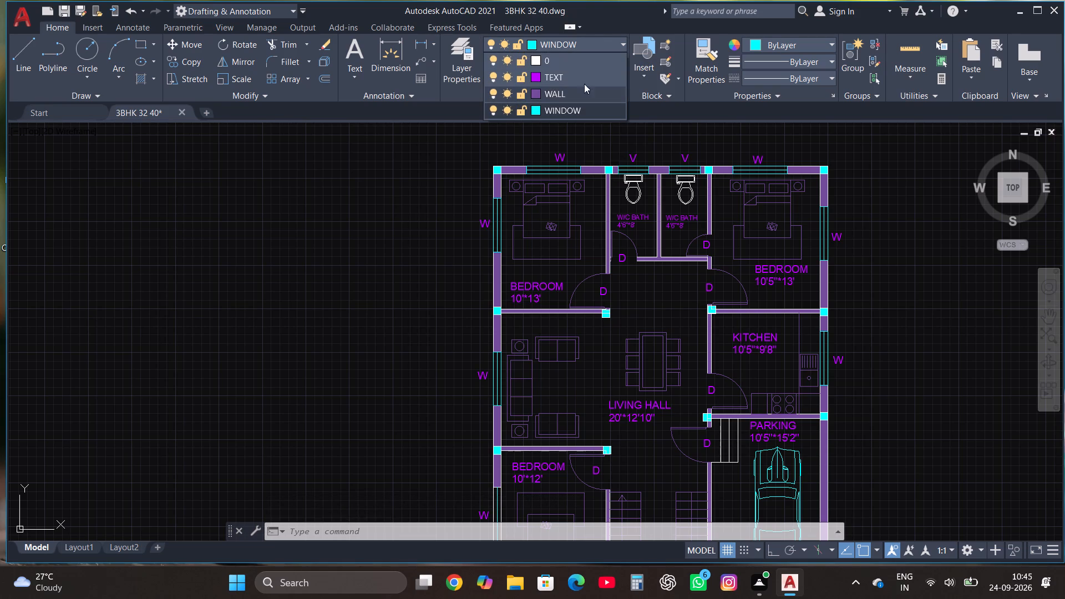
click(534, 94)
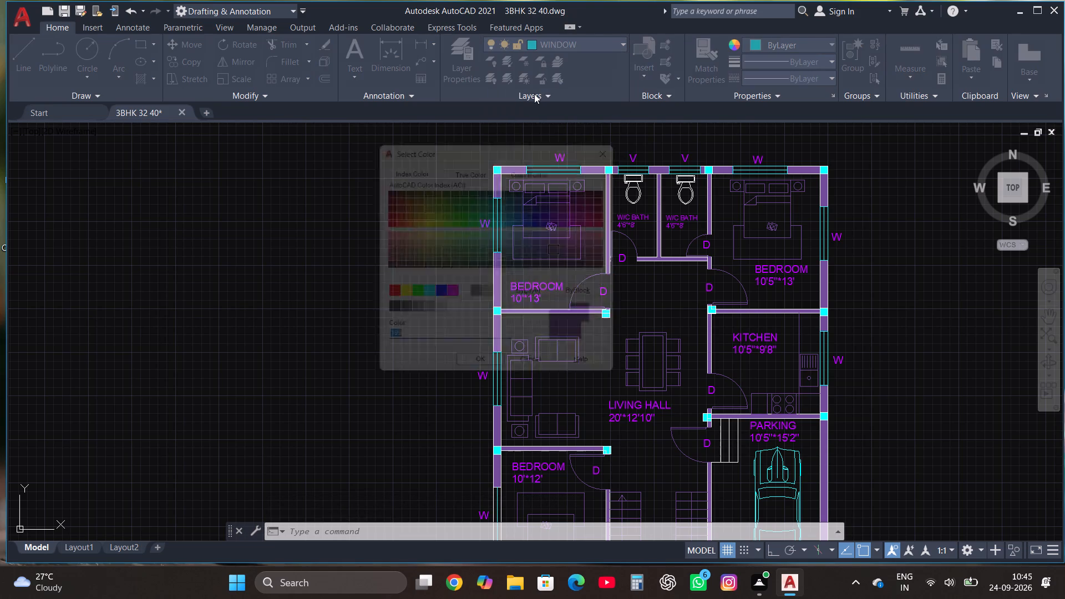
click(524, 228)
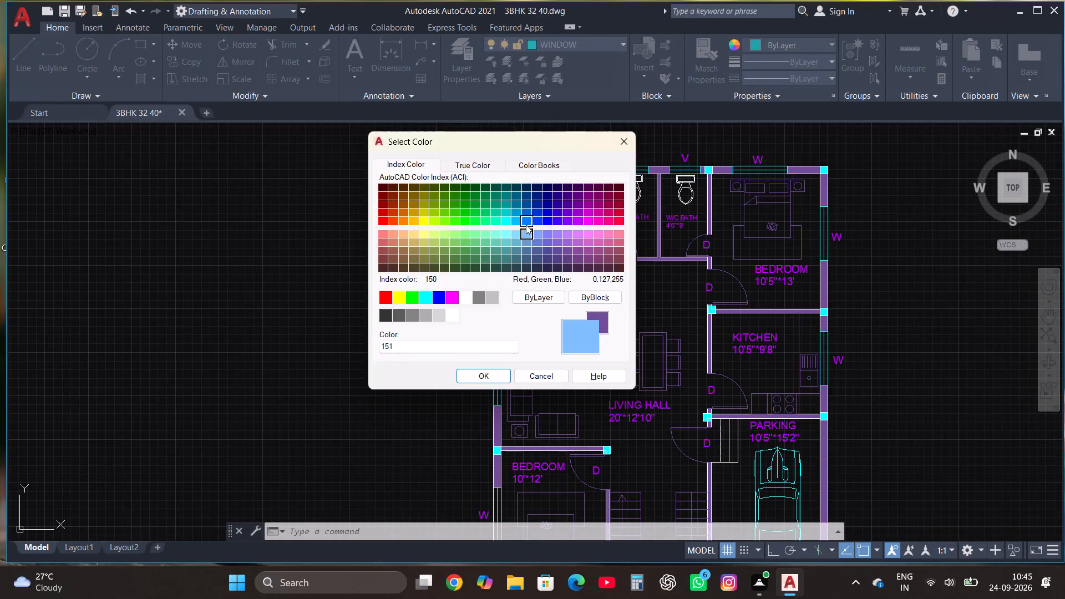
click(526, 225)
click(485, 382)
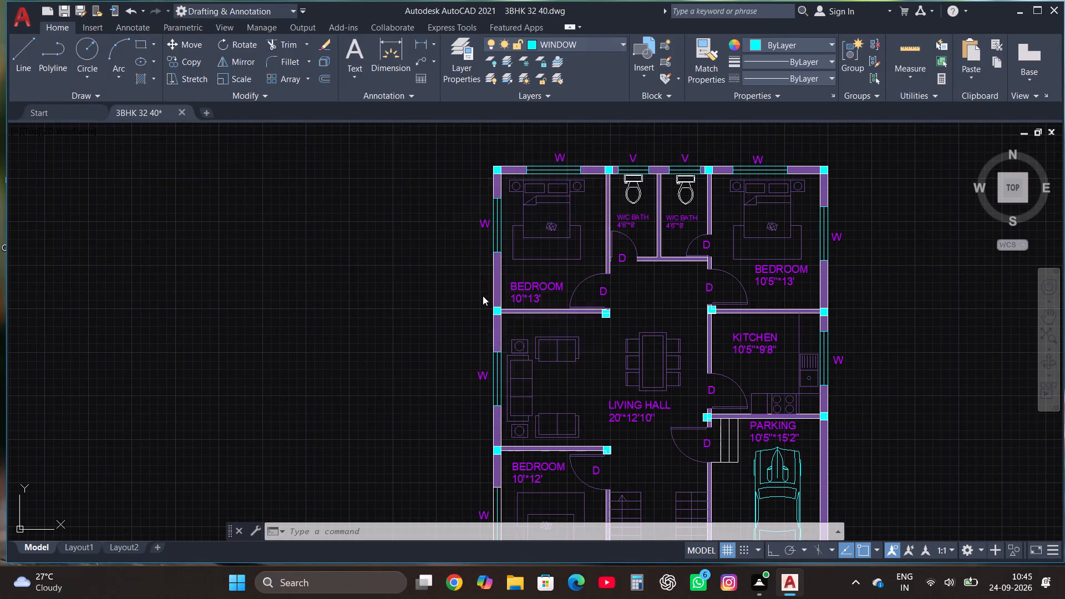
scroll(471, 275, down, 1)
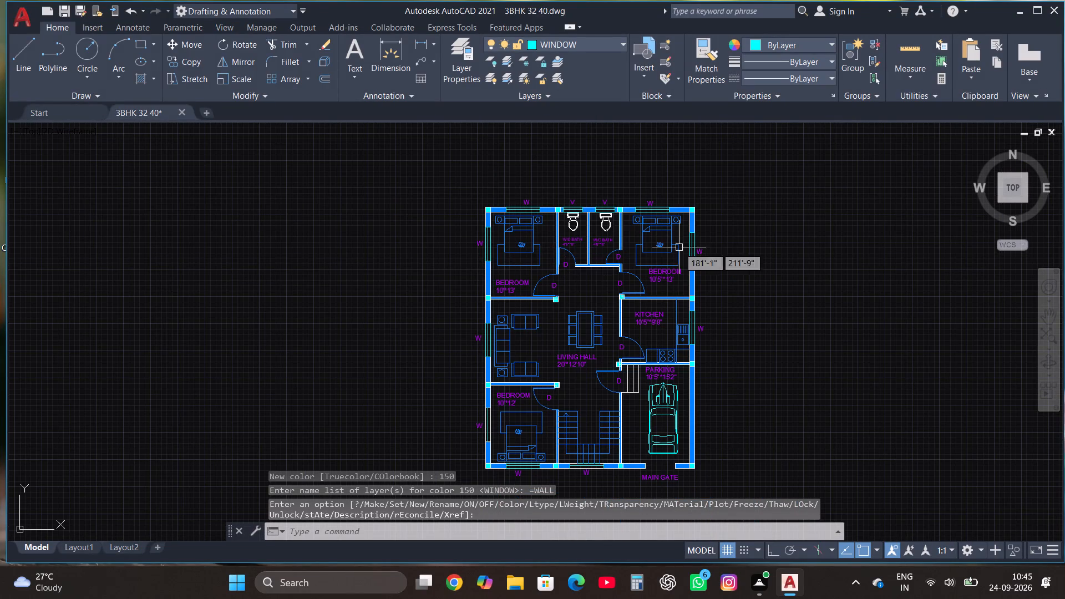
key(Escape)
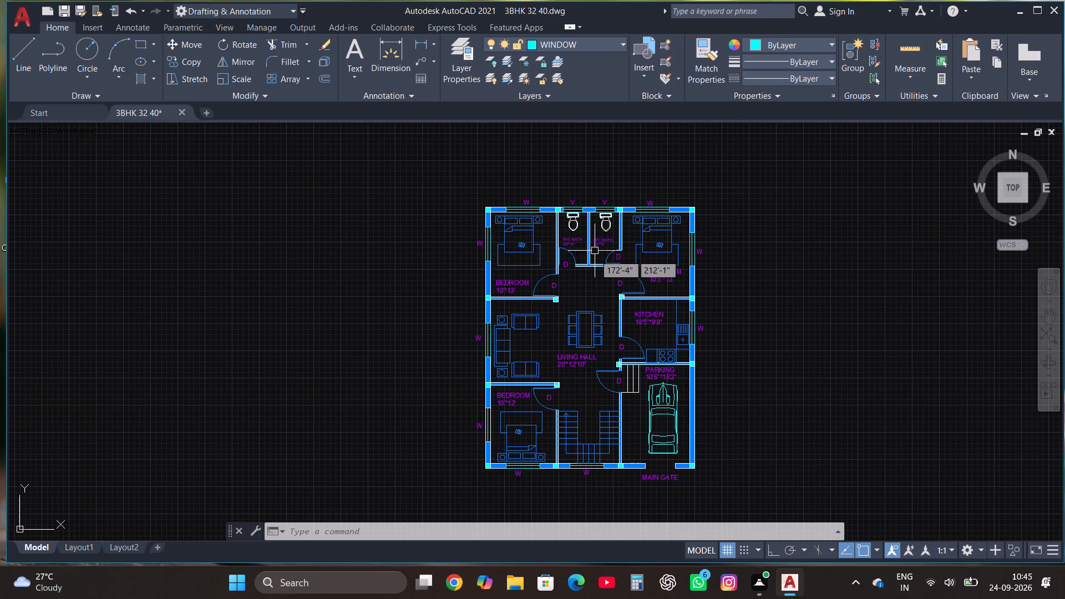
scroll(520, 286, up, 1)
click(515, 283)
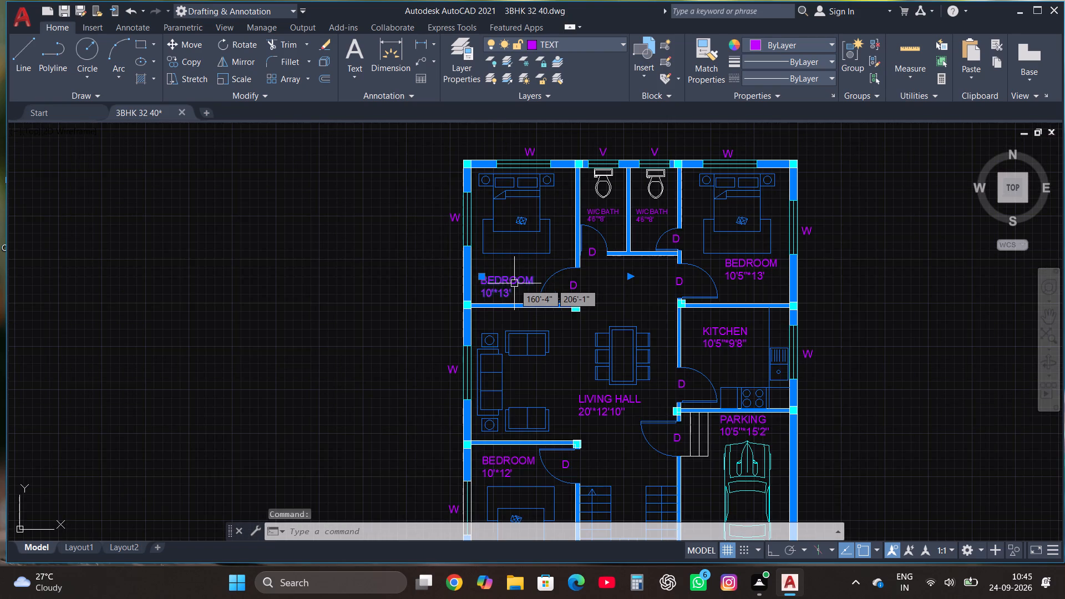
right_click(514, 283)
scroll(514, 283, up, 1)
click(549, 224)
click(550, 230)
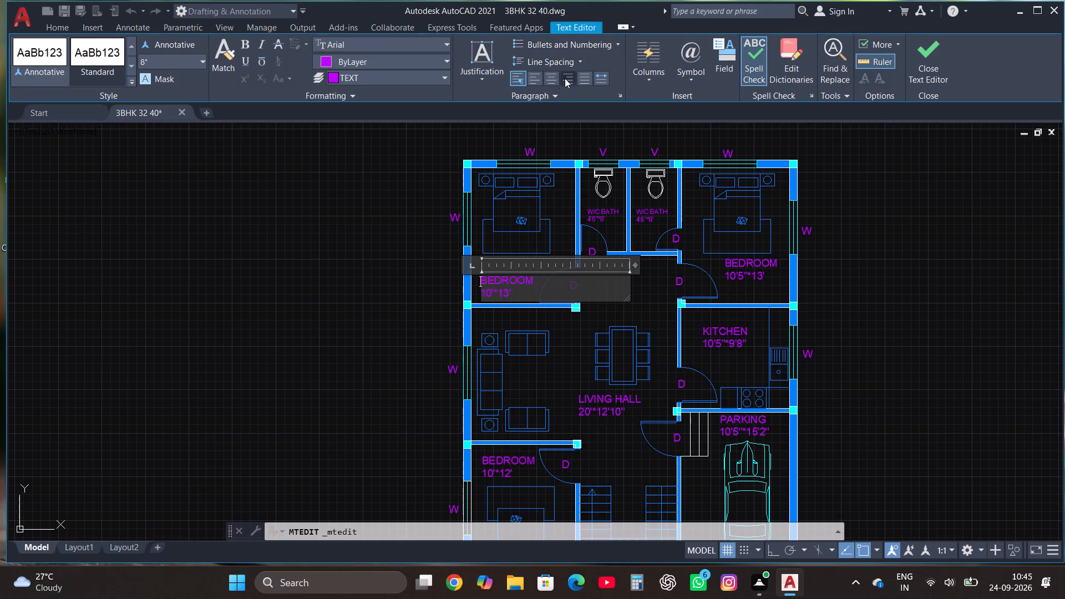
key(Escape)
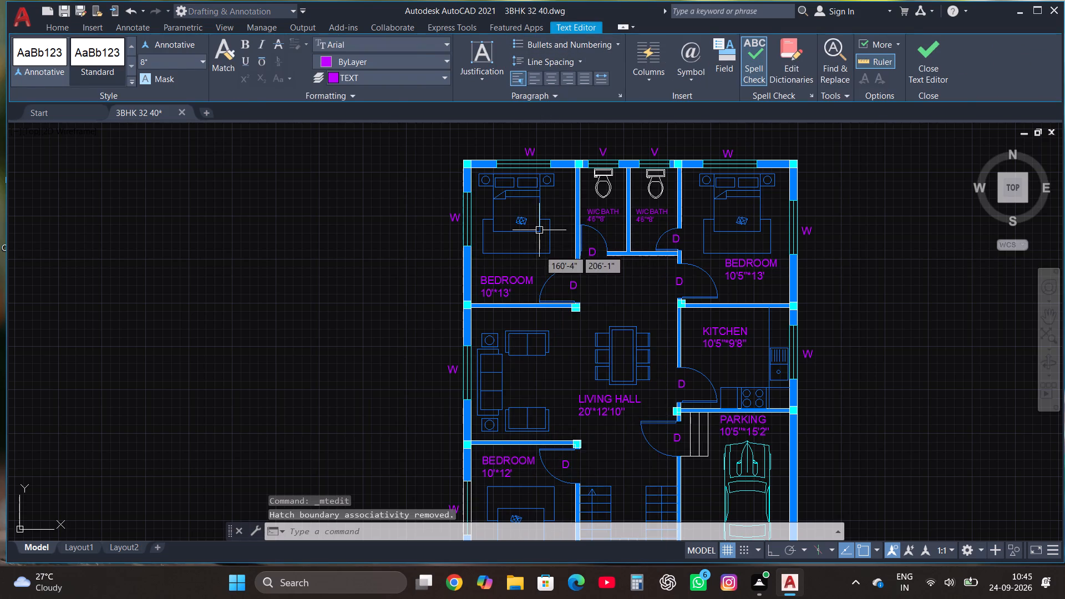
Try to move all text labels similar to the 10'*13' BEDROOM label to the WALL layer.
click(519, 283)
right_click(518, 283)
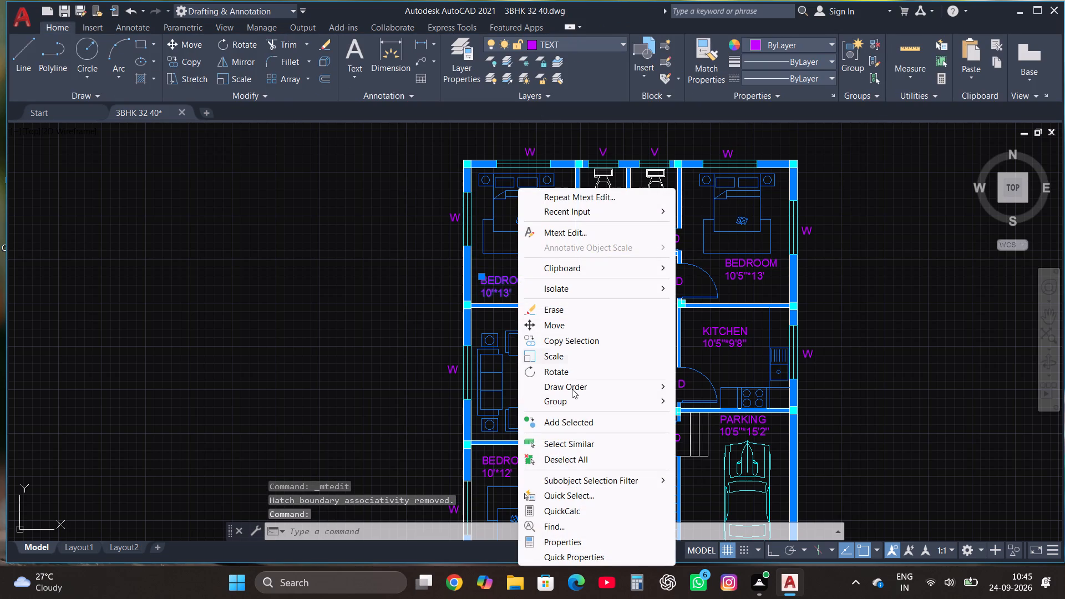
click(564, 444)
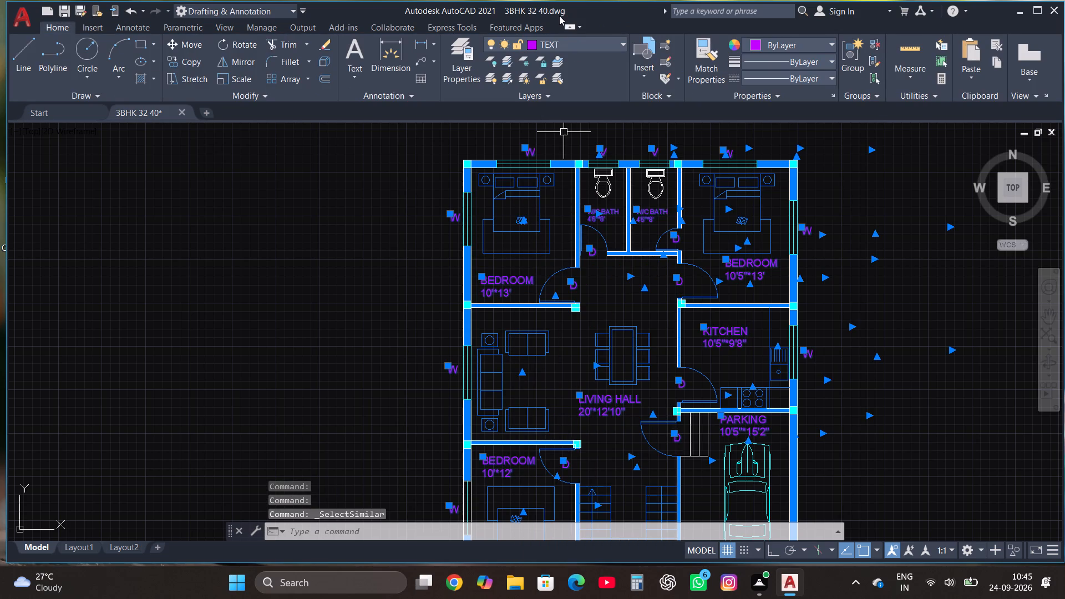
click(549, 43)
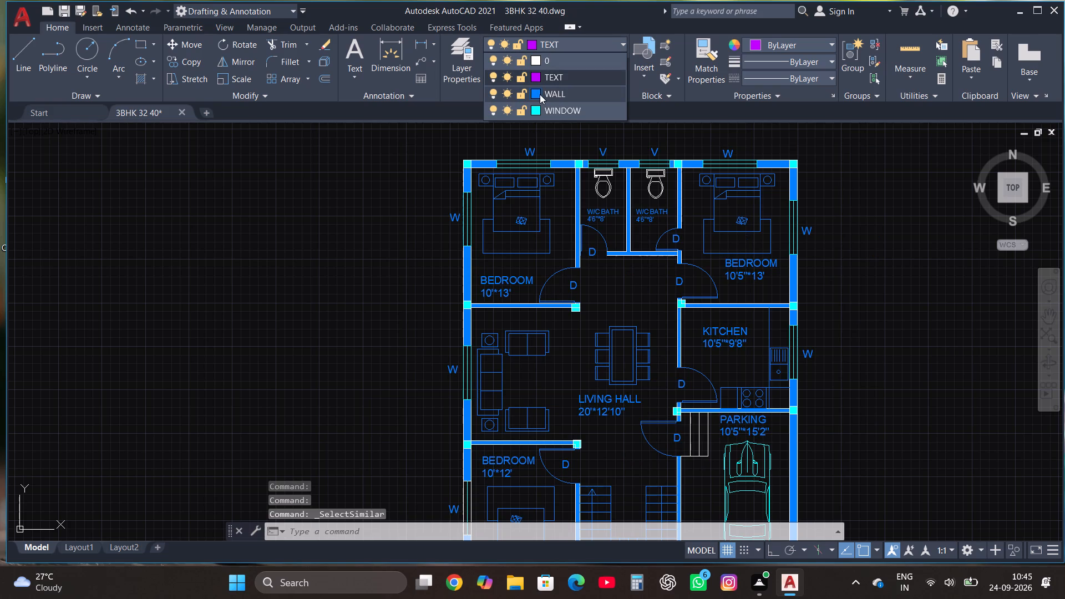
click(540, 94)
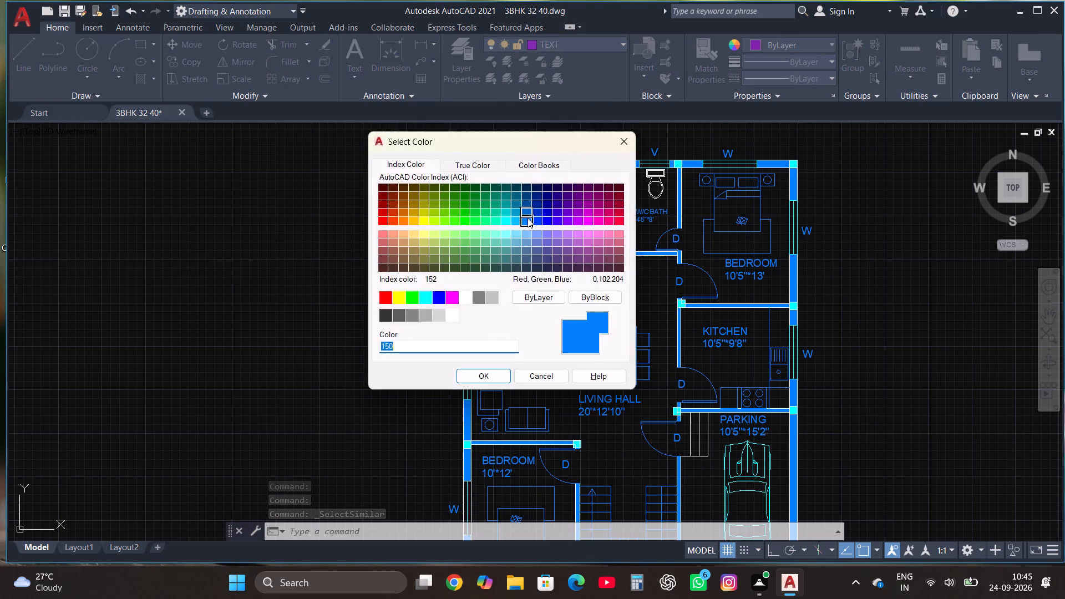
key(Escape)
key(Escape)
Dimension the plan's overall width between the outer corners of the north wall, placing the dimension line above the window labels.
scroll(559, 184, down, 2)
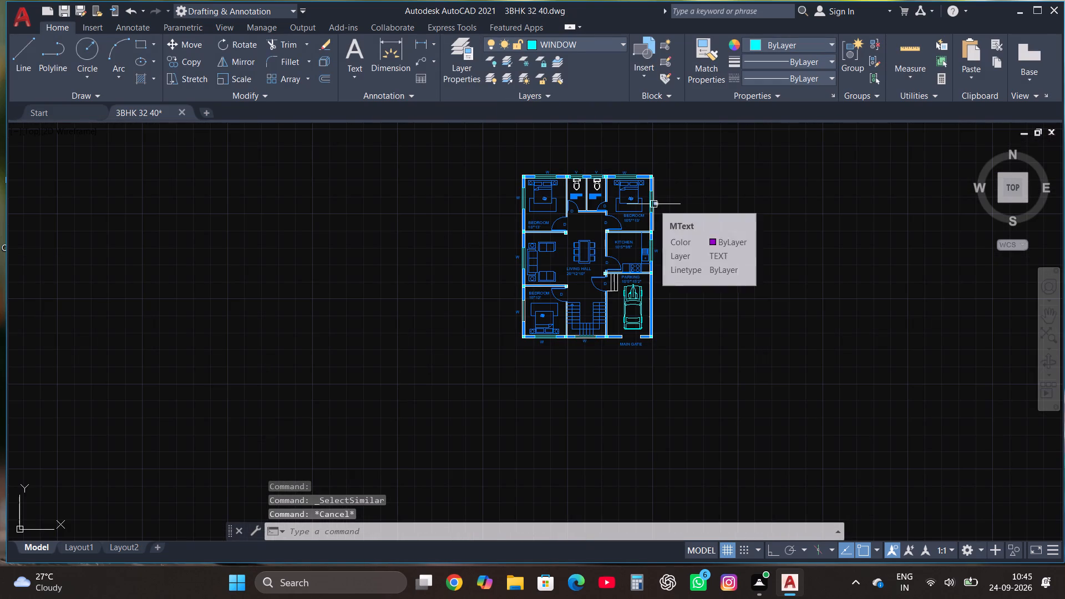
scroll(653, 204, up, 1)
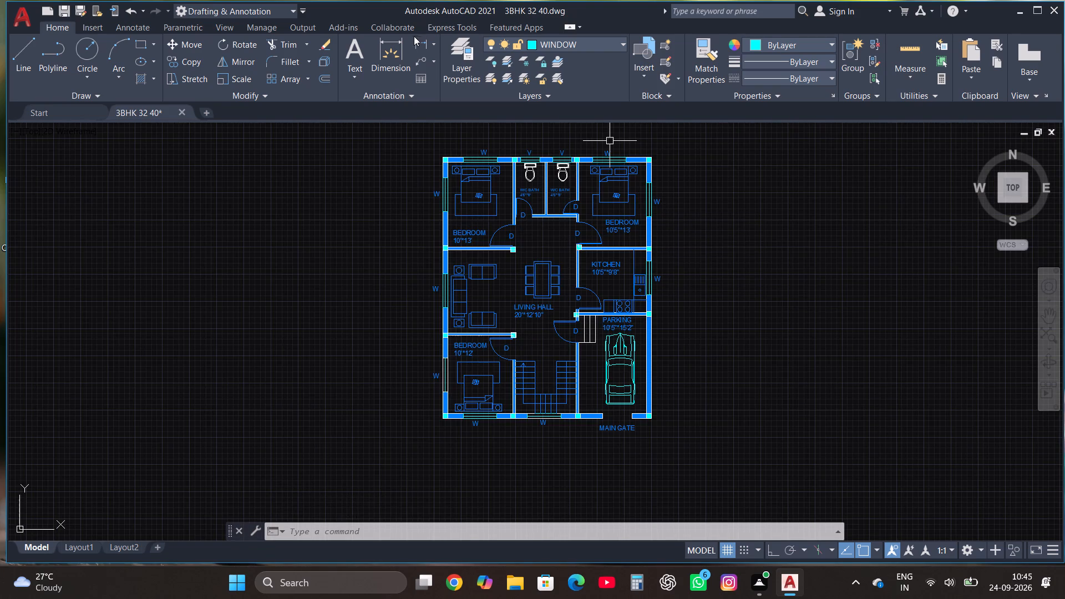
click(390, 55)
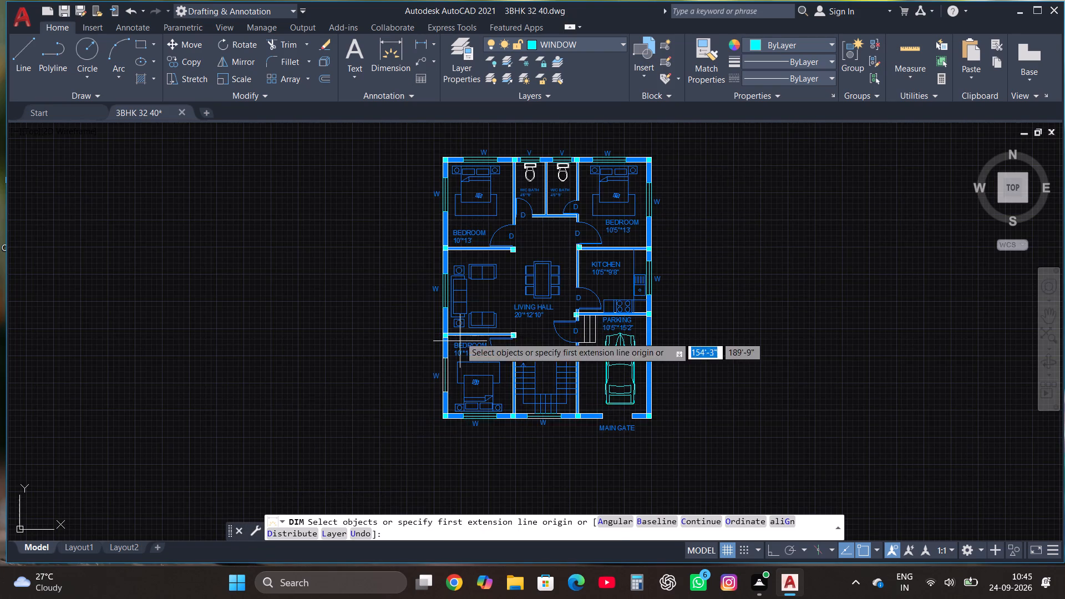
scroll(460, 364, down, 2)
scroll(500, 224, up, 2)
scroll(376, 366, up, 1)
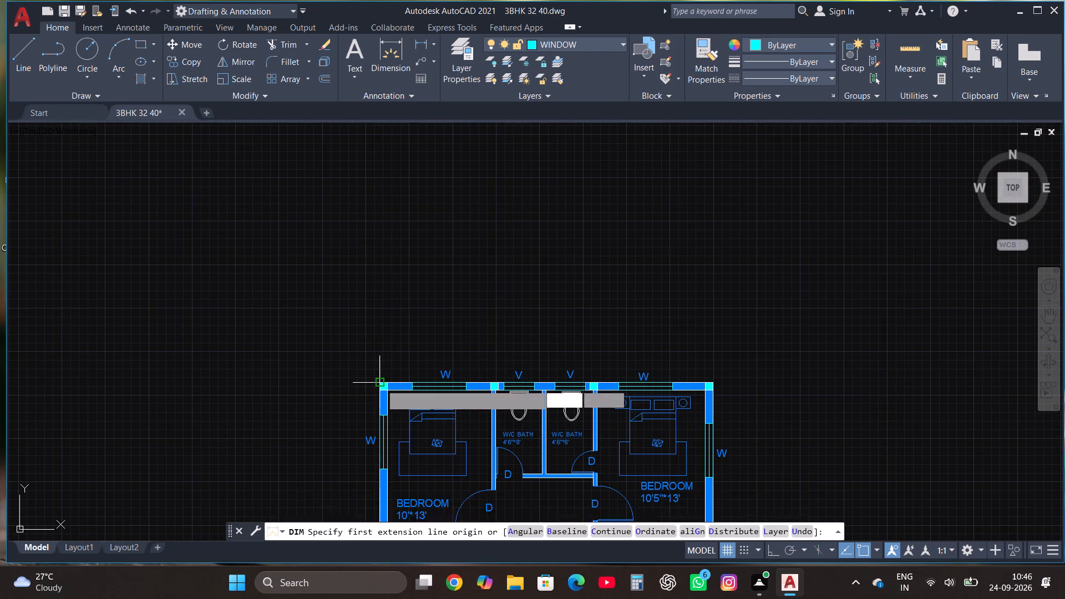
click(381, 384)
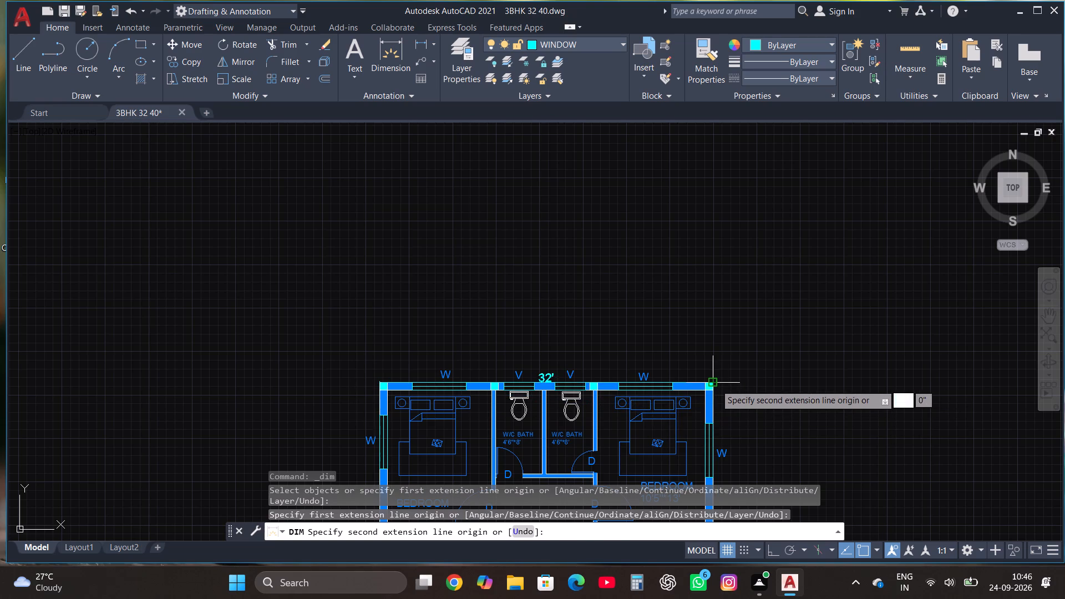
click(714, 384)
click(697, 333)
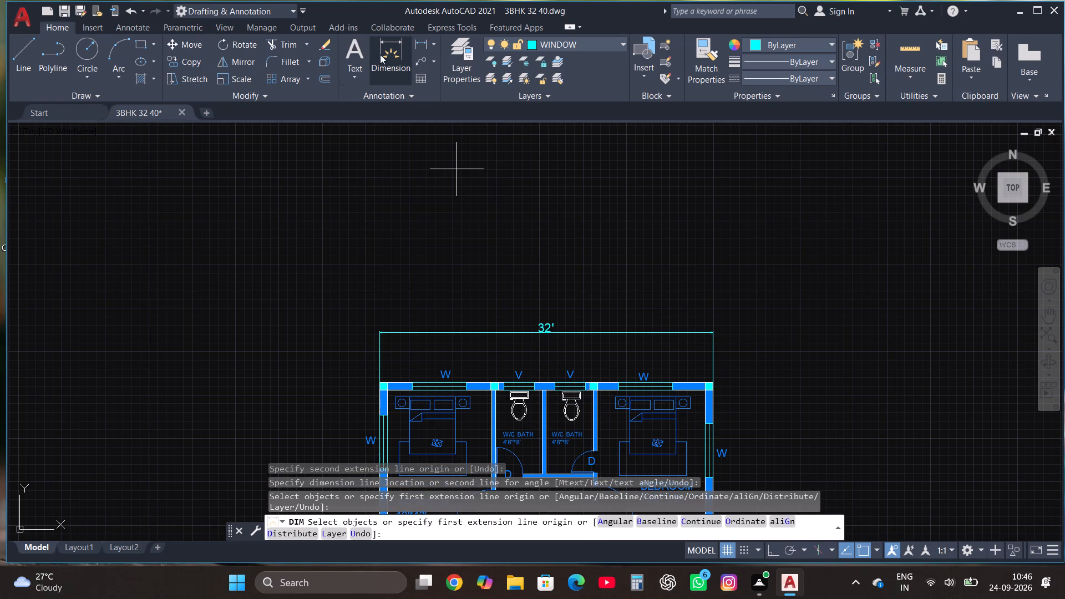
Dimension the plan's overall depth between its southwest and northwest outer corners, placing the dimension line west of the plan.
click(385, 57)
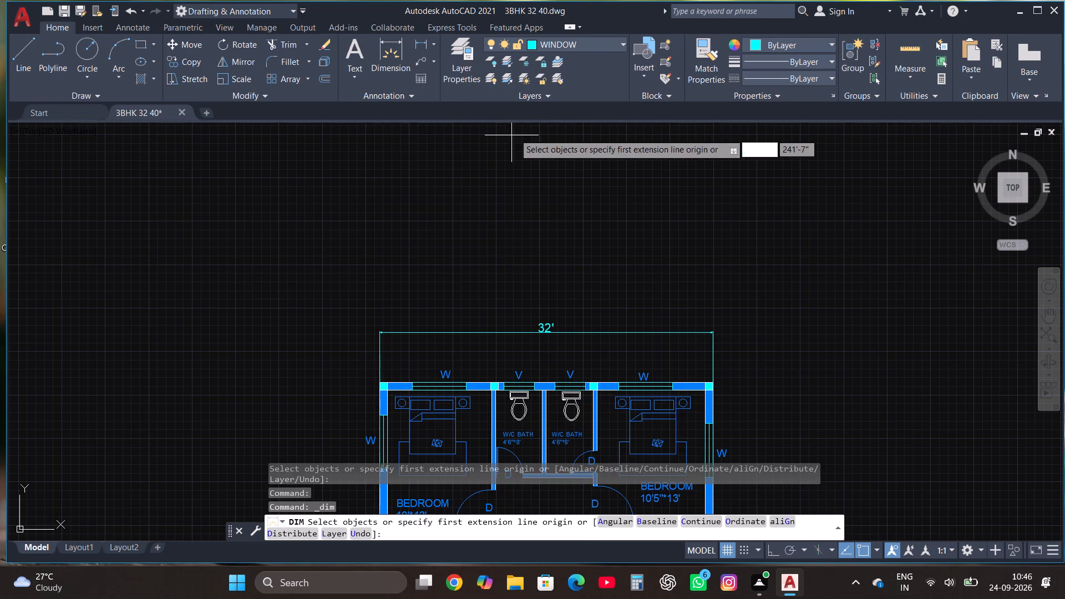
scroll(506, 179, down, 2)
scroll(458, 429, up, 2)
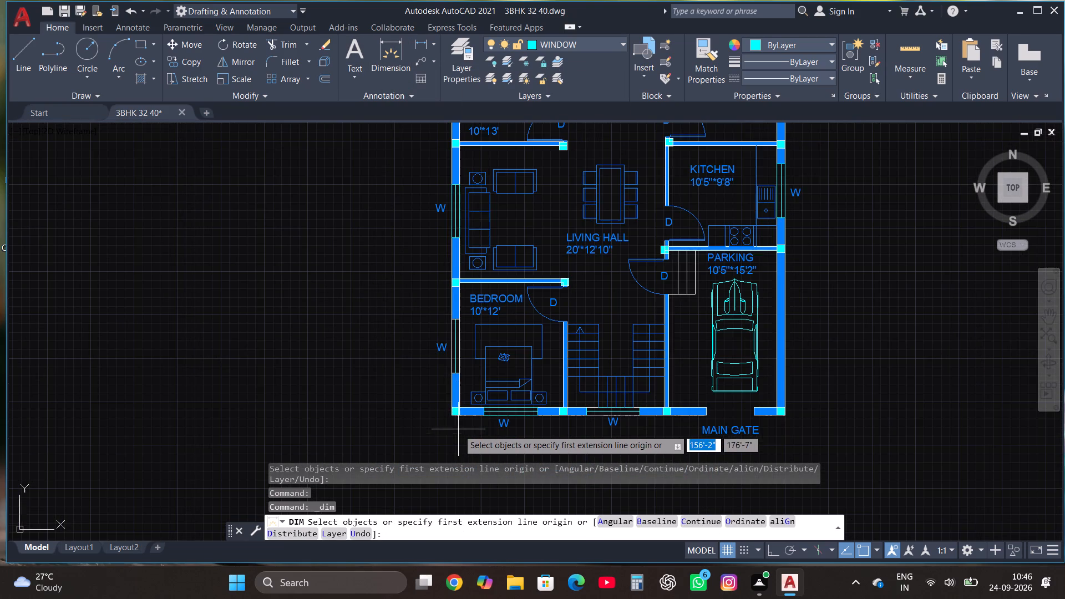
click(450, 414)
scroll(455, 392, down, 2)
scroll(453, 227, up, 3)
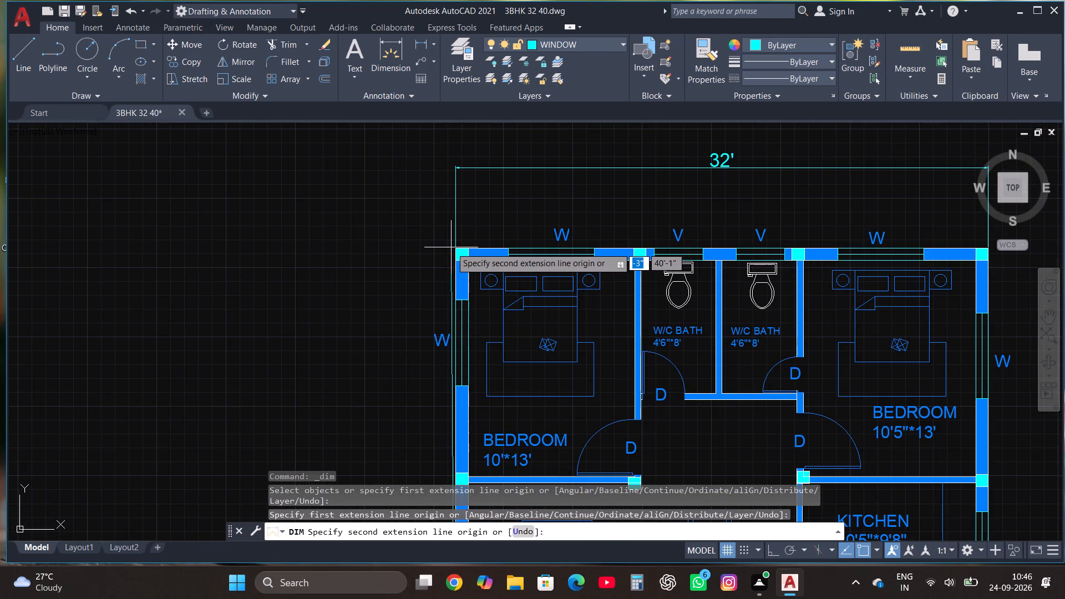
click(456, 250)
scroll(454, 250, down, 3)
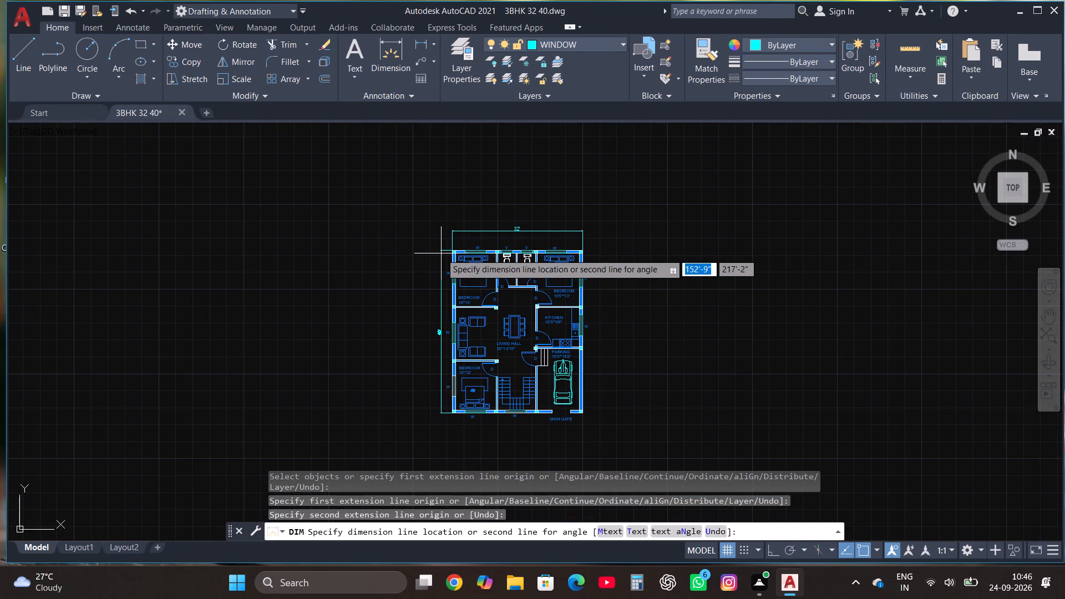
click(434, 251)
key(Escape)
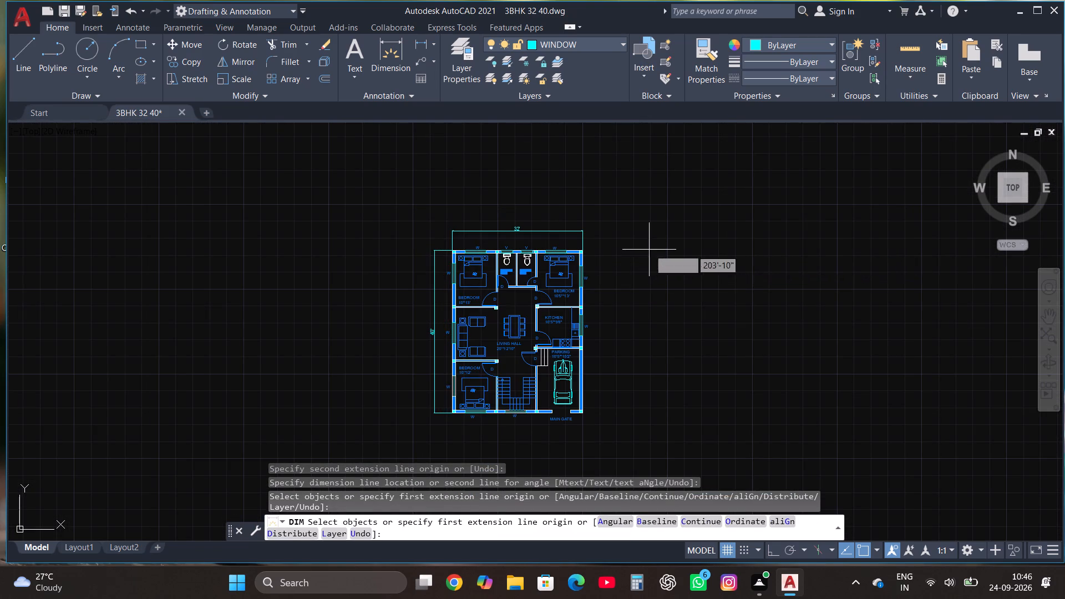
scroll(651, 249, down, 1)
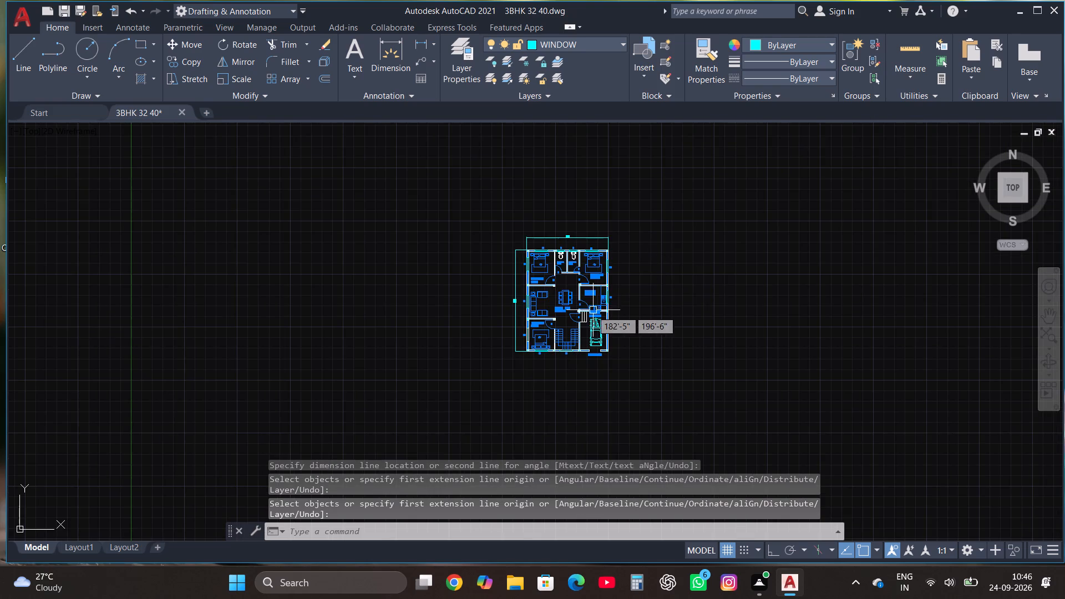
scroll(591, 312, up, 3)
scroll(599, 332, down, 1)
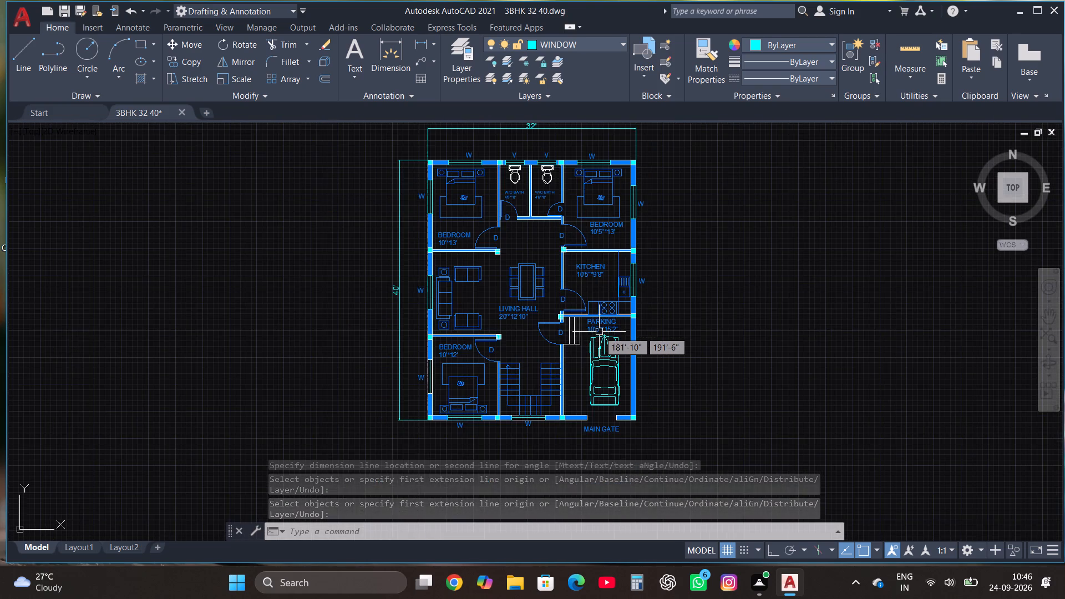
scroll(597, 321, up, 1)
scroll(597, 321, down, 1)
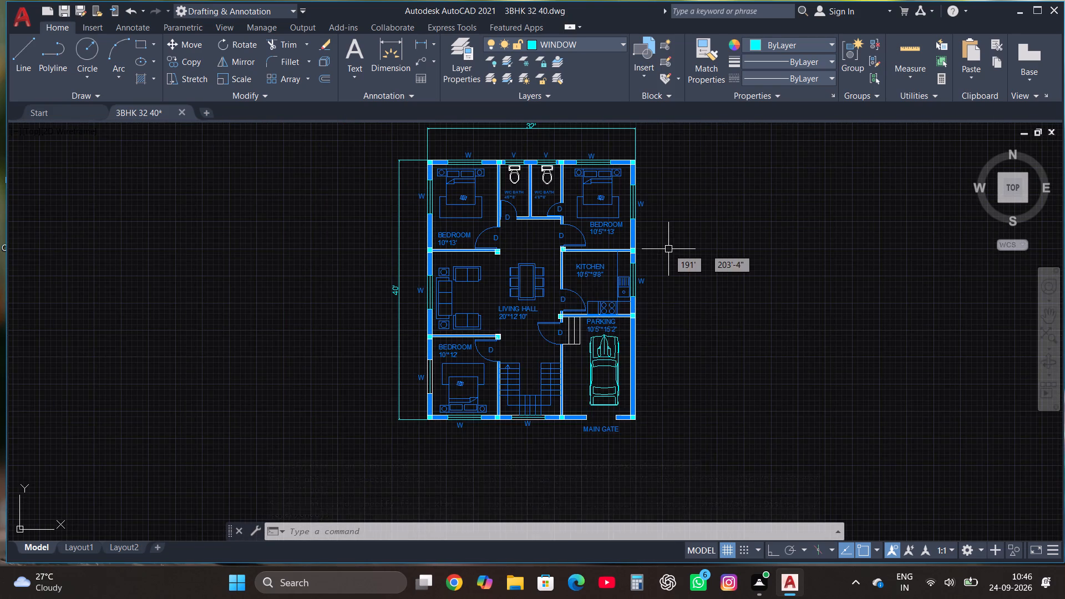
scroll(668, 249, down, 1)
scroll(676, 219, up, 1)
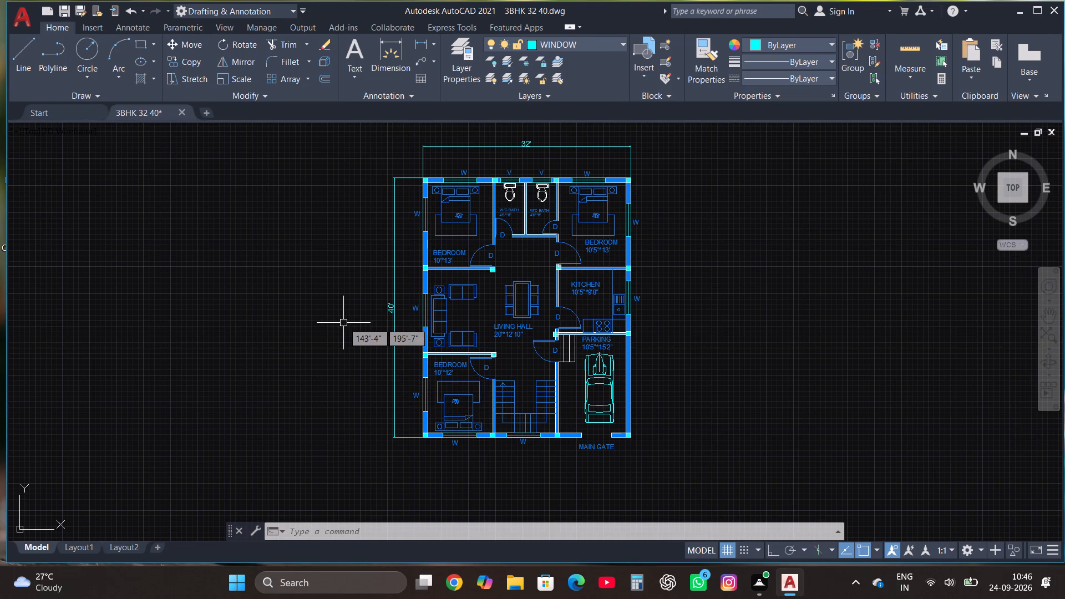
Select the toilet fixtures in both W/C baths as similar objects and move them to the TEXT layer.
scroll(518, 176, up, 3)
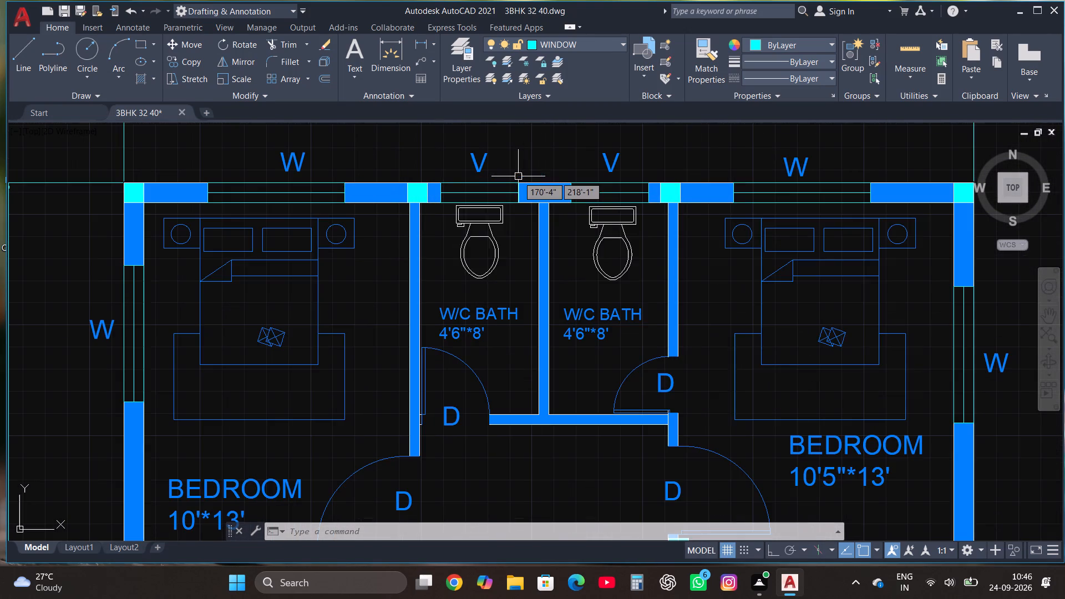
click(492, 223)
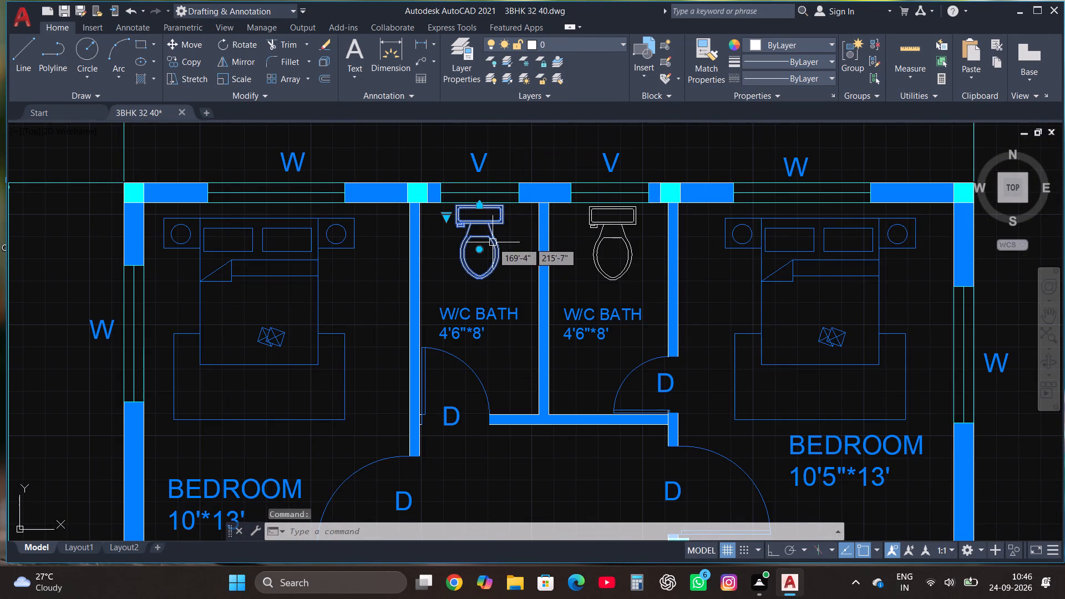
right_click(493, 242)
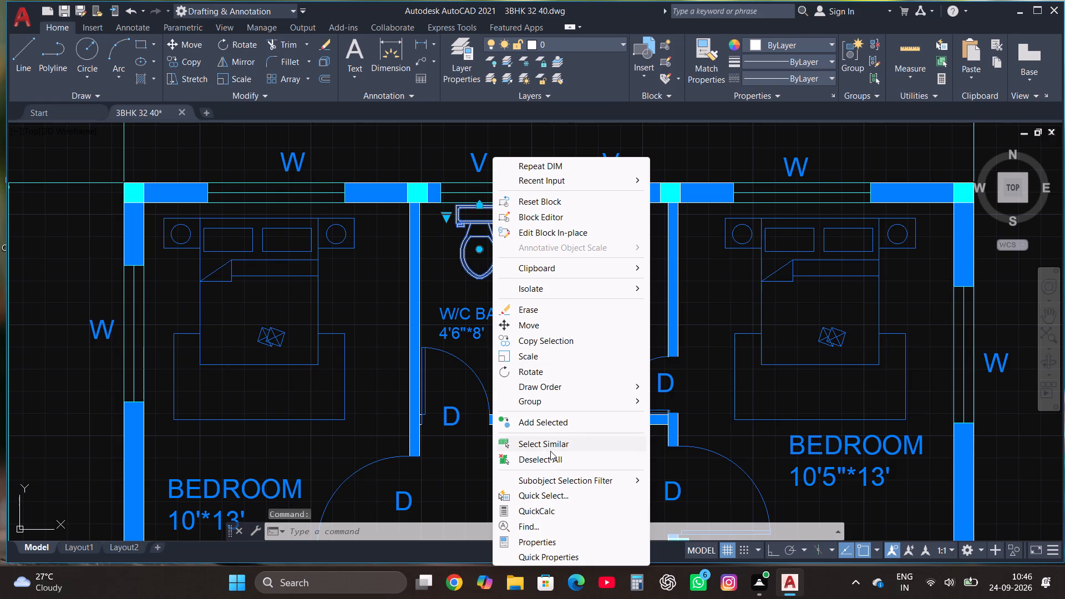
click(559, 447)
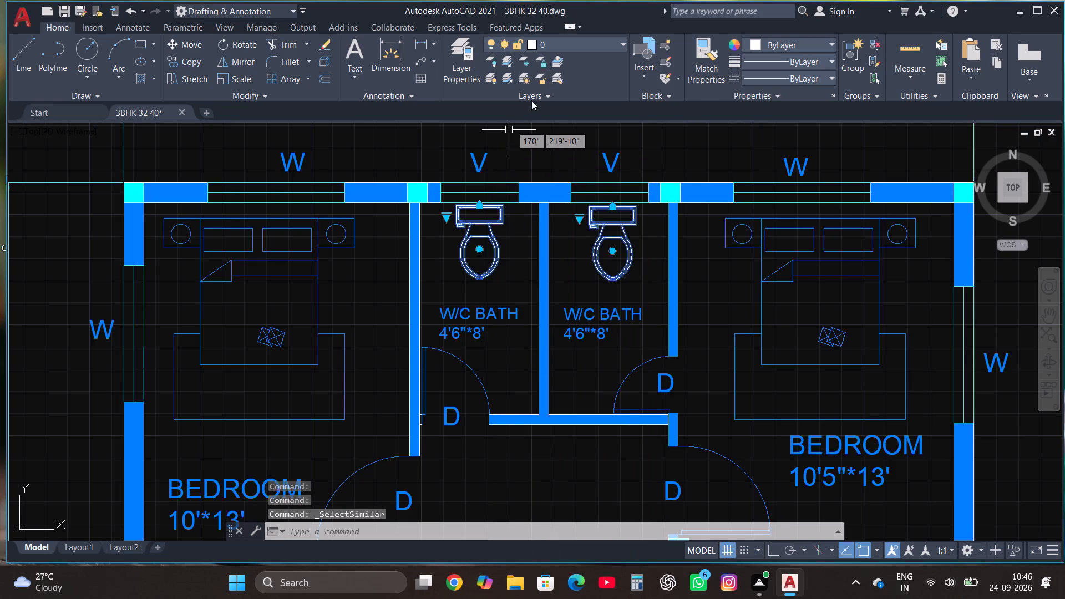
click(561, 44)
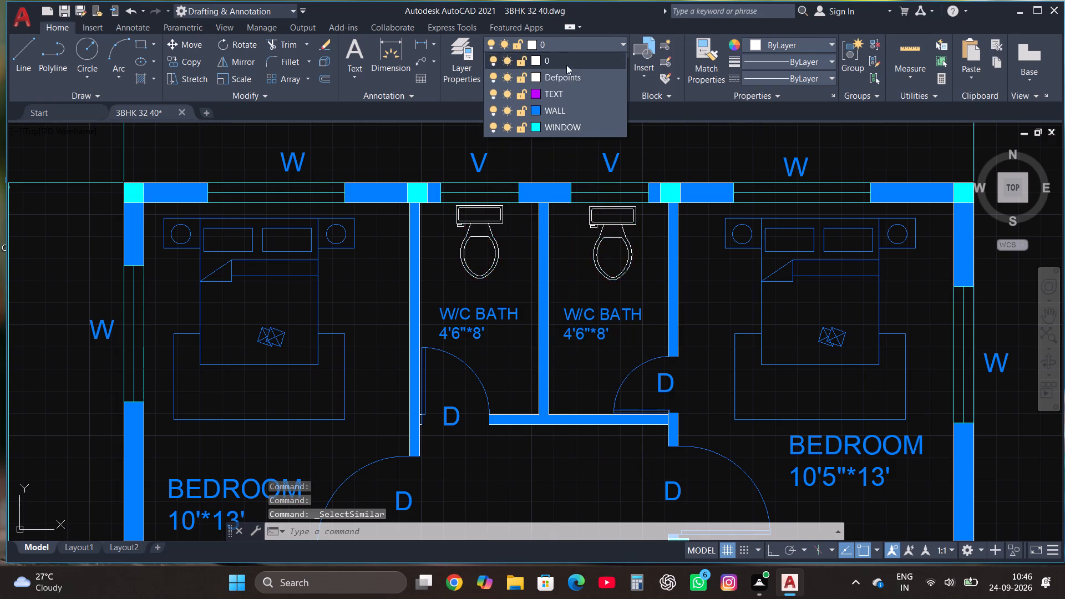
click(555, 93)
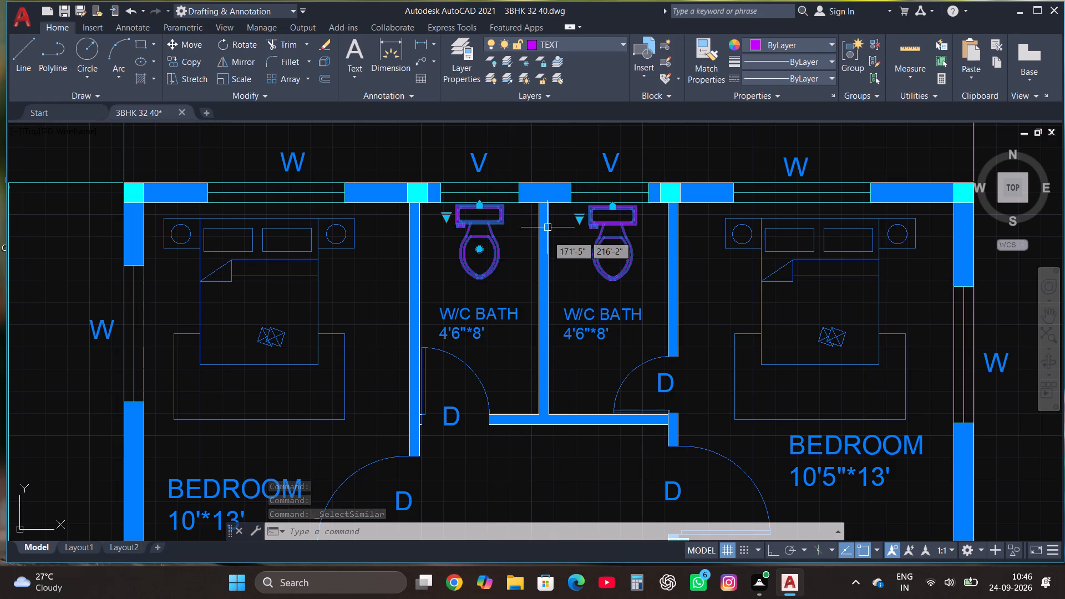
key(Escape)
Move the kitchen counter lines, sink and selected stove parts to the TEXT layer.
scroll(539, 273, down, 2)
scroll(665, 206, down, 1)
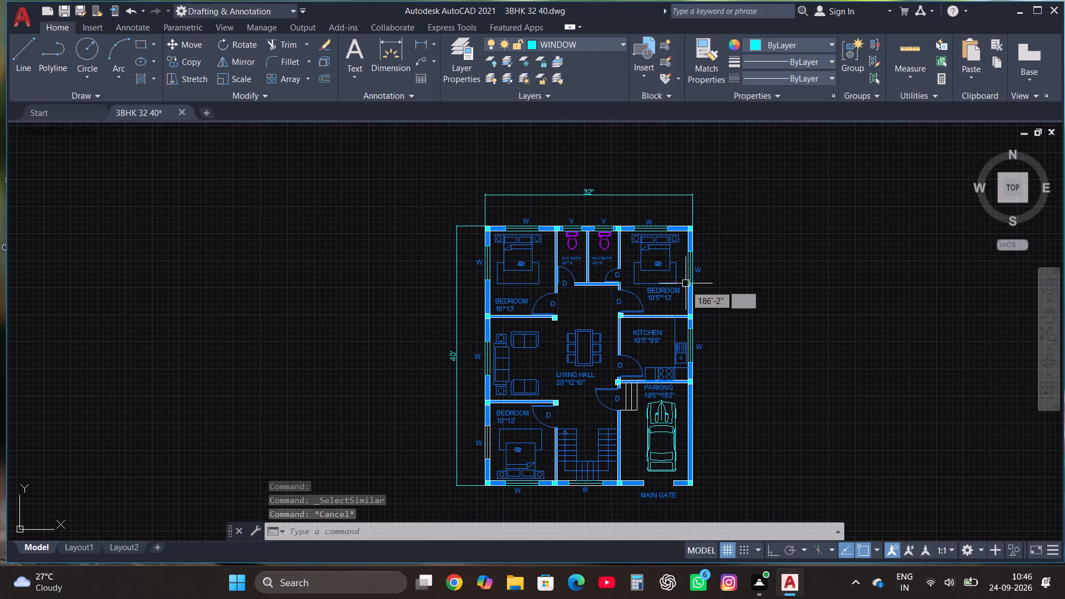
scroll(687, 377, up, 2)
click(673, 380)
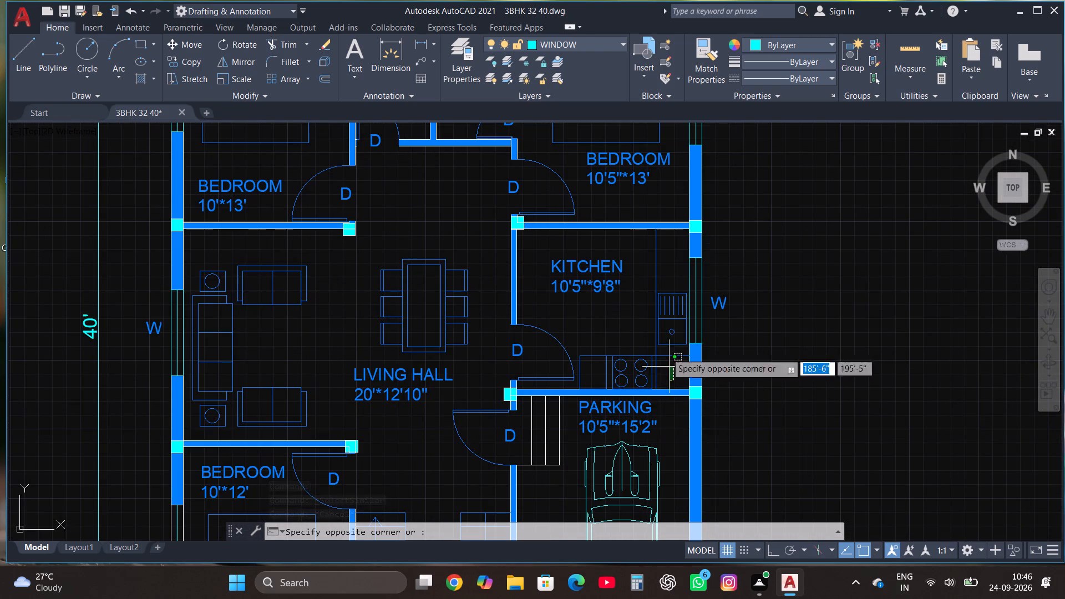
click(642, 281)
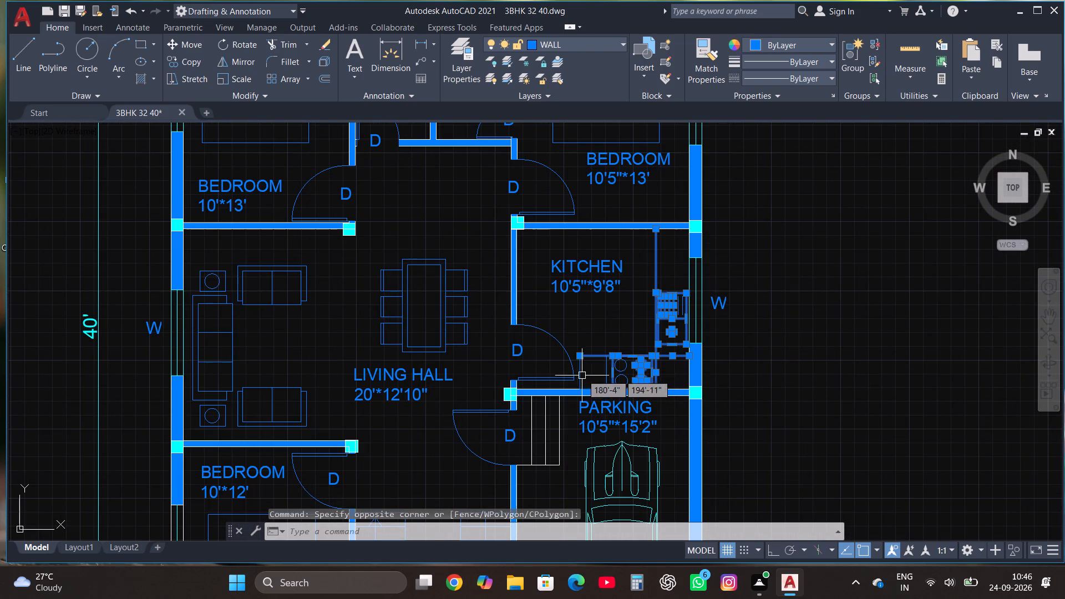
click(582, 374)
click(574, 38)
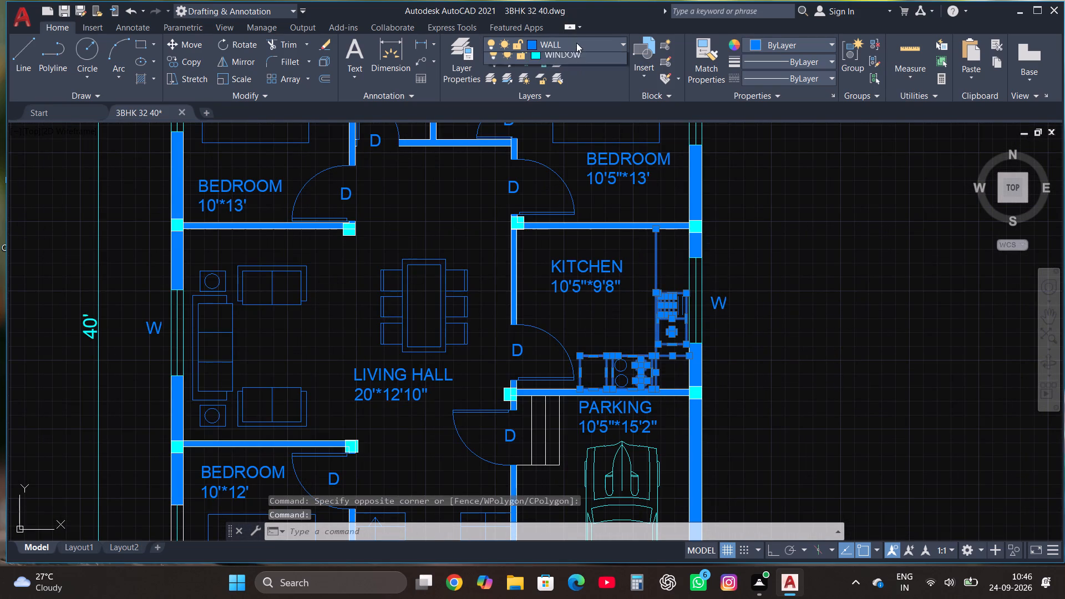
click(557, 86)
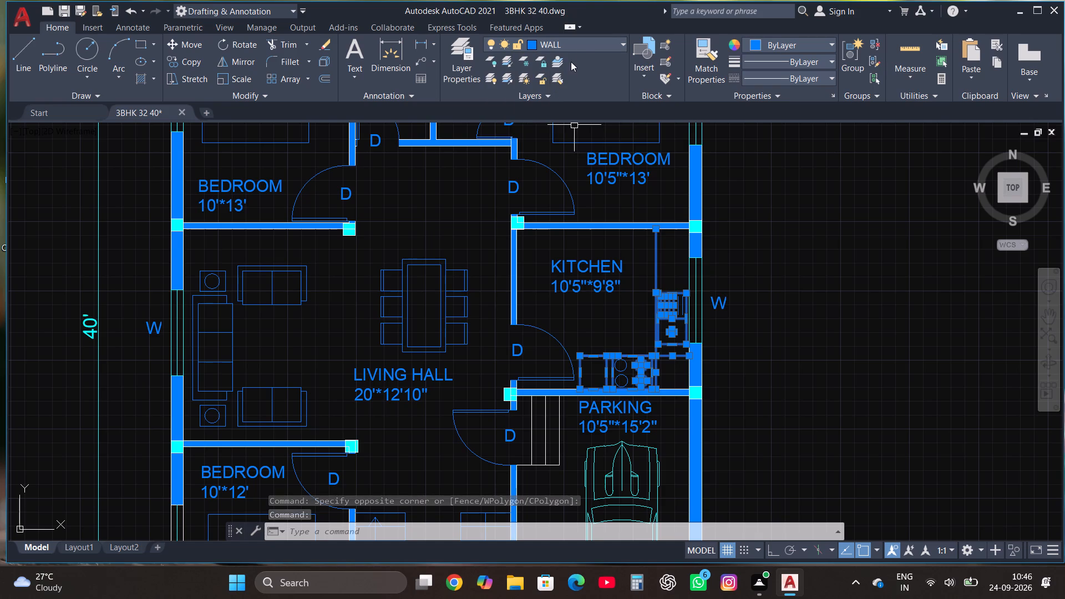
click(580, 46)
click(550, 97)
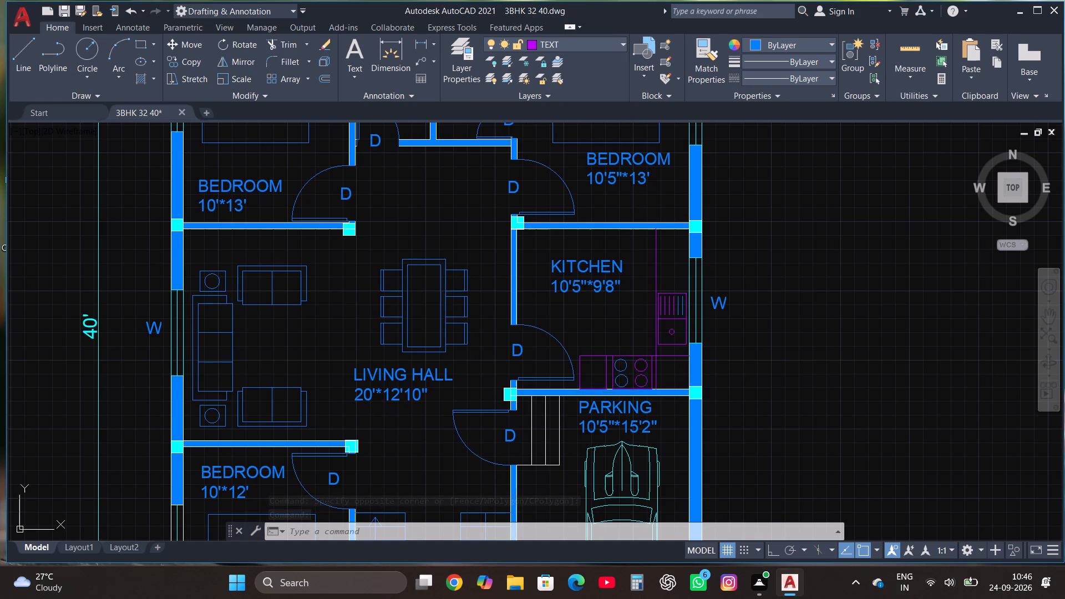
key(Escape)
Select all the plan's door blocks as similar objects and move them to the TEXT layer.
scroll(722, 384, down, 3)
scroll(633, 372, up, 3)
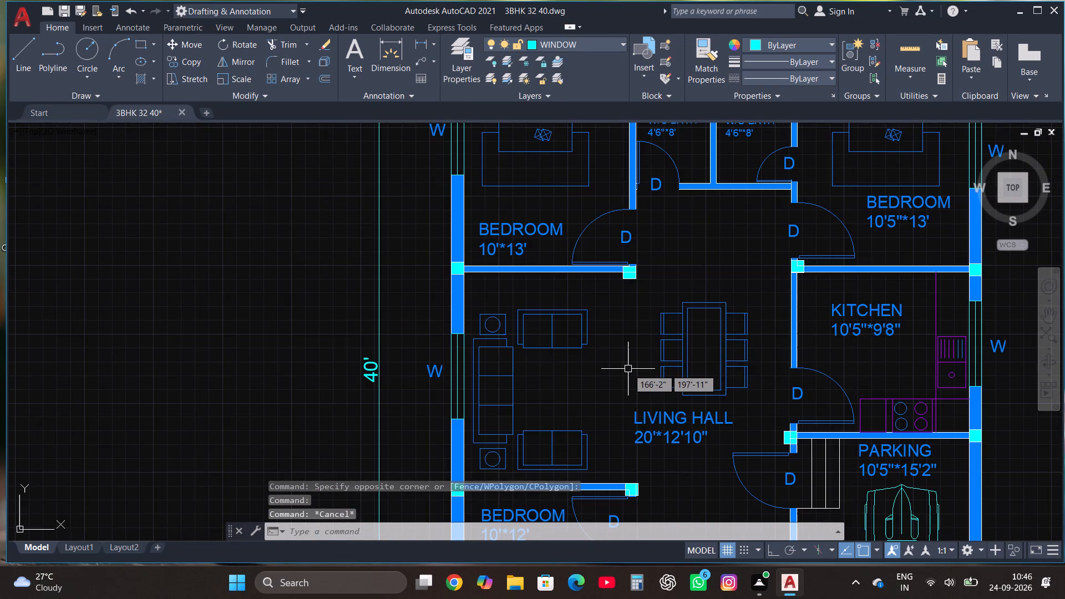
scroll(628, 369, down, 1)
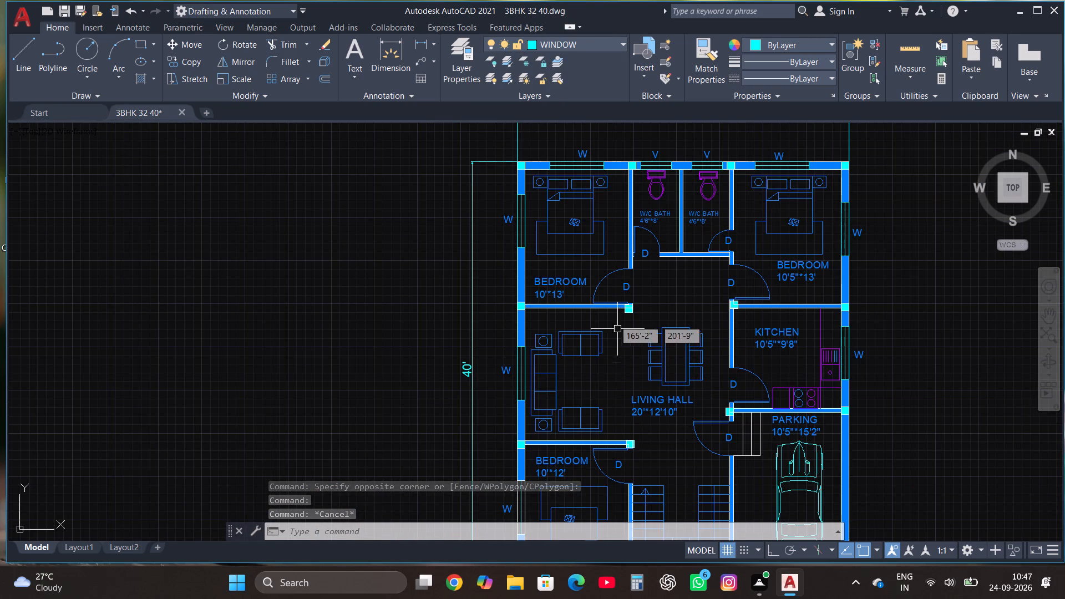
click(605, 276)
right_click(604, 276)
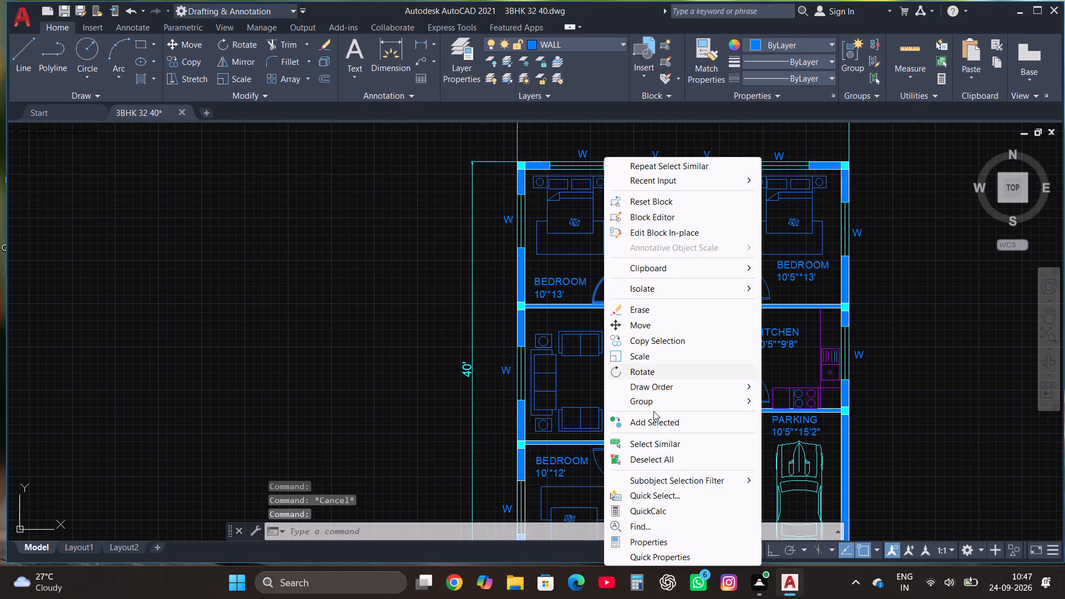
click(643, 444)
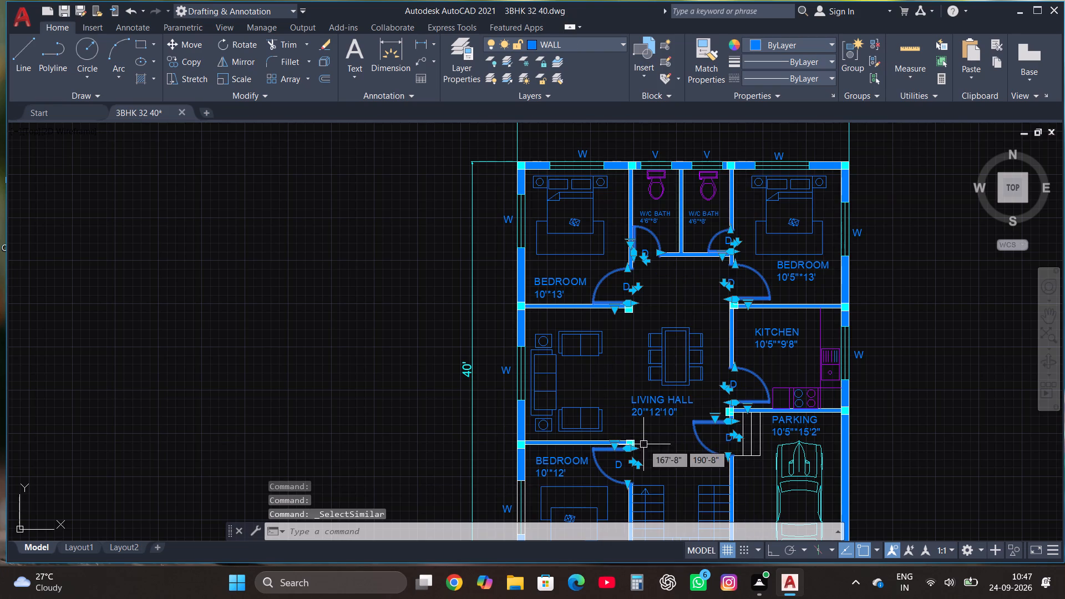
click(586, 43)
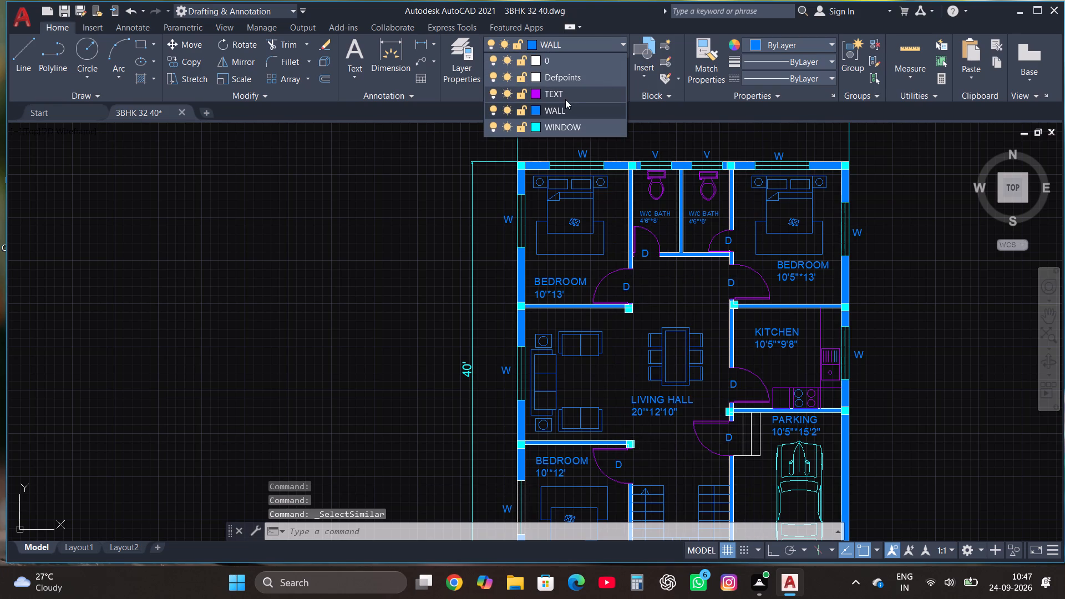
click(564, 94)
key(Escape)
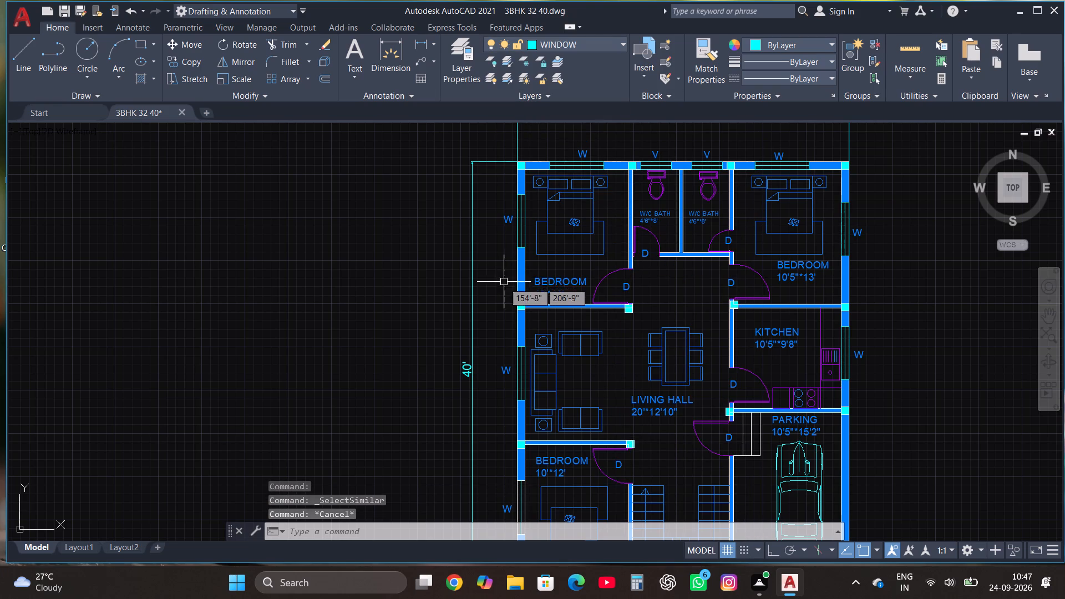
Save the 3BHK 32 40 drawing under its existing name.
scroll(504, 282, down, 1)
scroll(640, 371, up, 1)
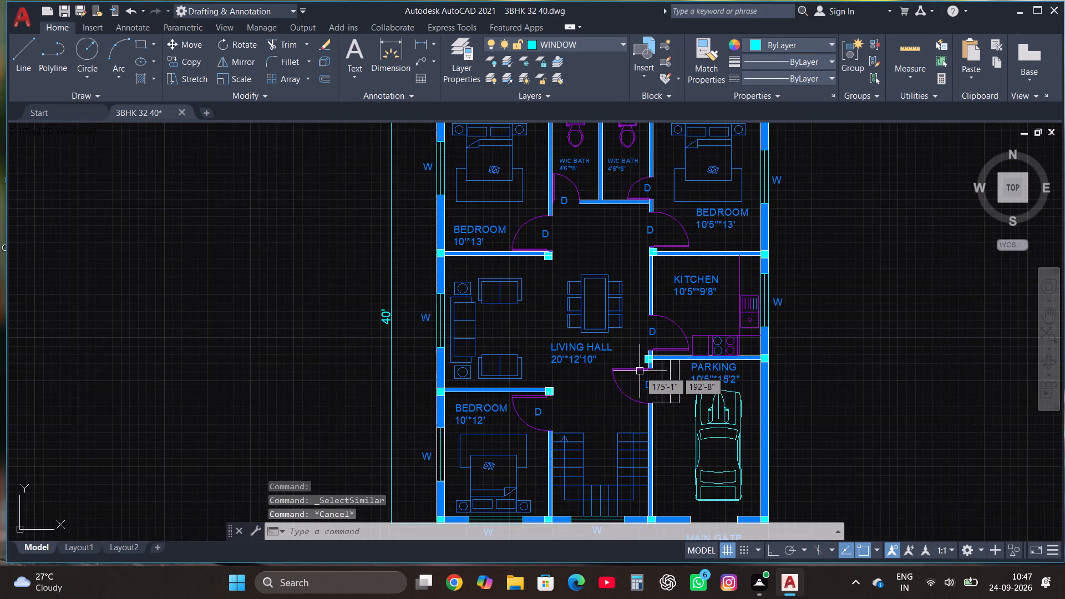
scroll(630, 328, down, 1)
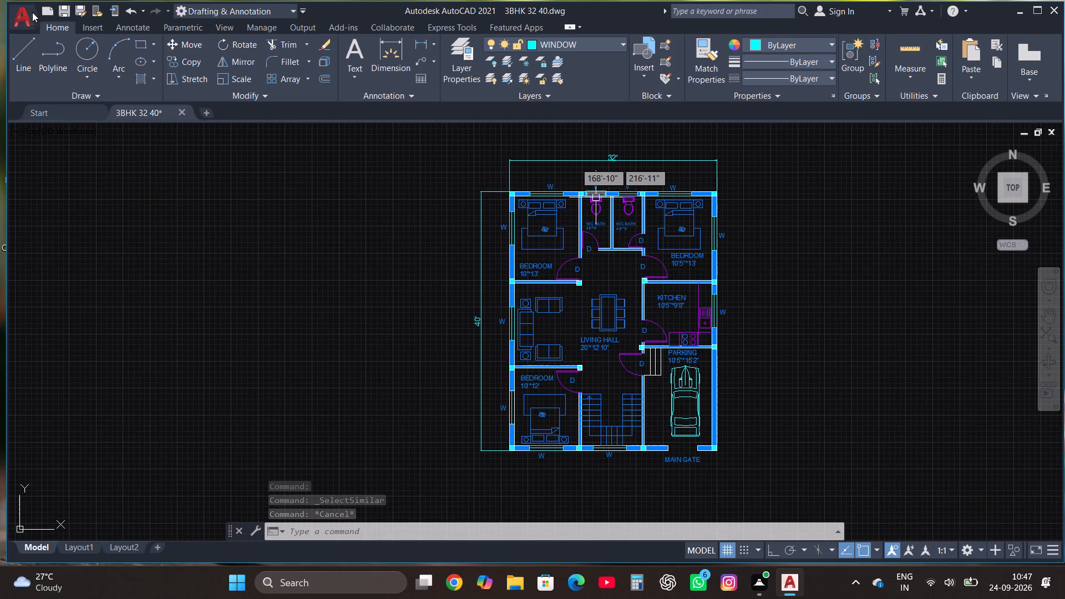
click(18, 13)
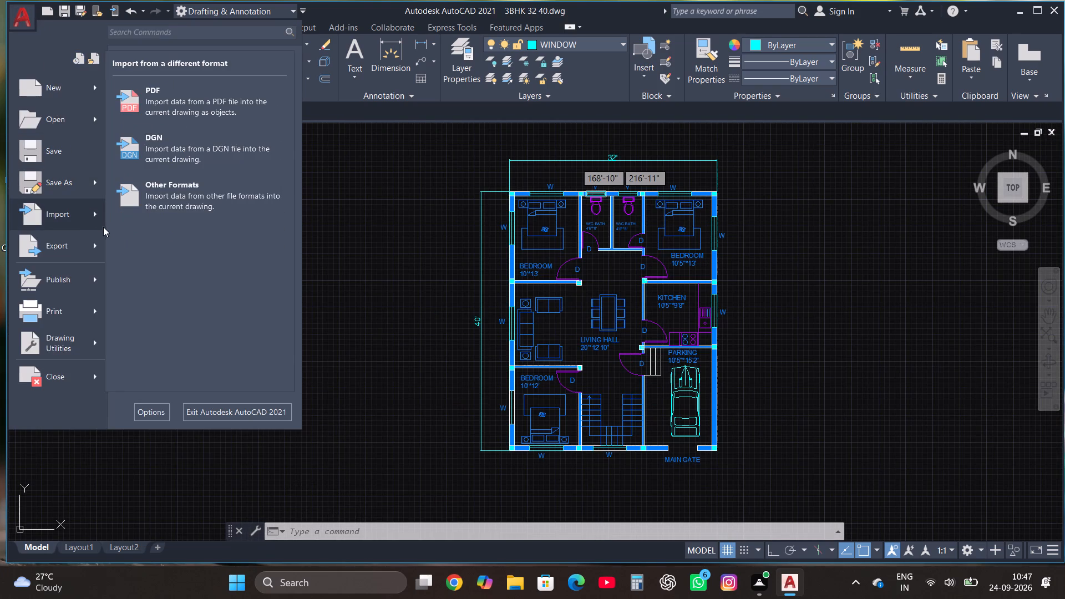
click(52, 153)
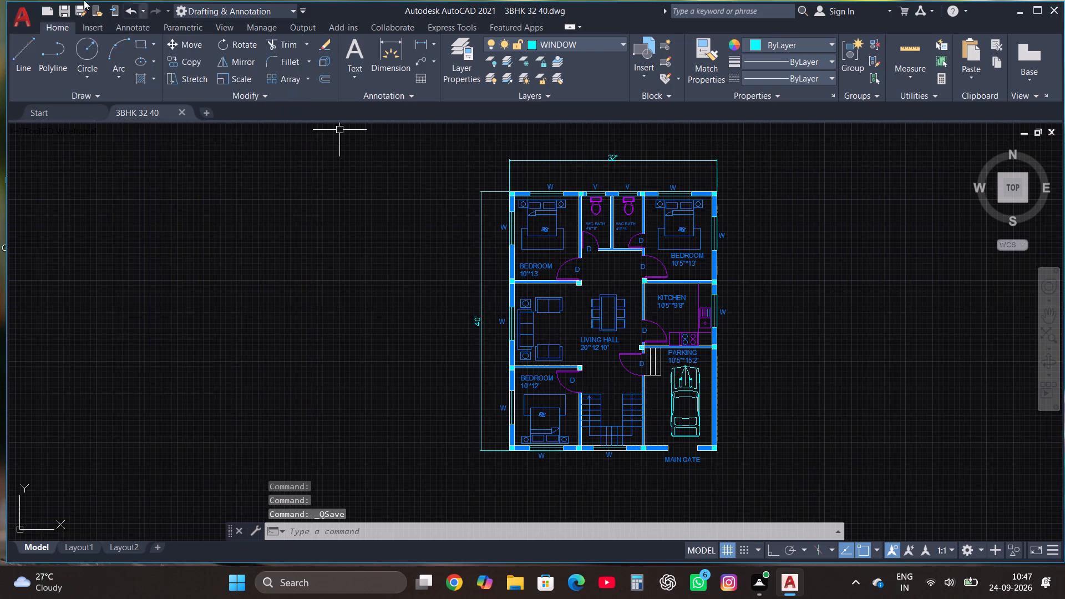
Set up the model plot from the previous plot's page setup with the AutoCAD PDF (General Documentation).pc3 plotter, and apply it to the layout.
click(22, 11)
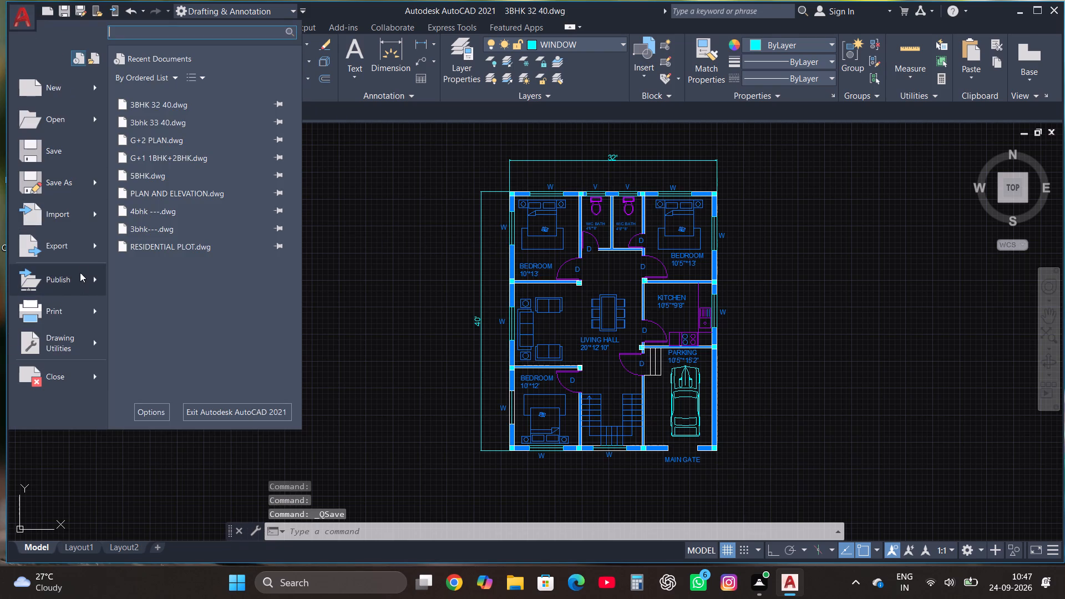
click(65, 314)
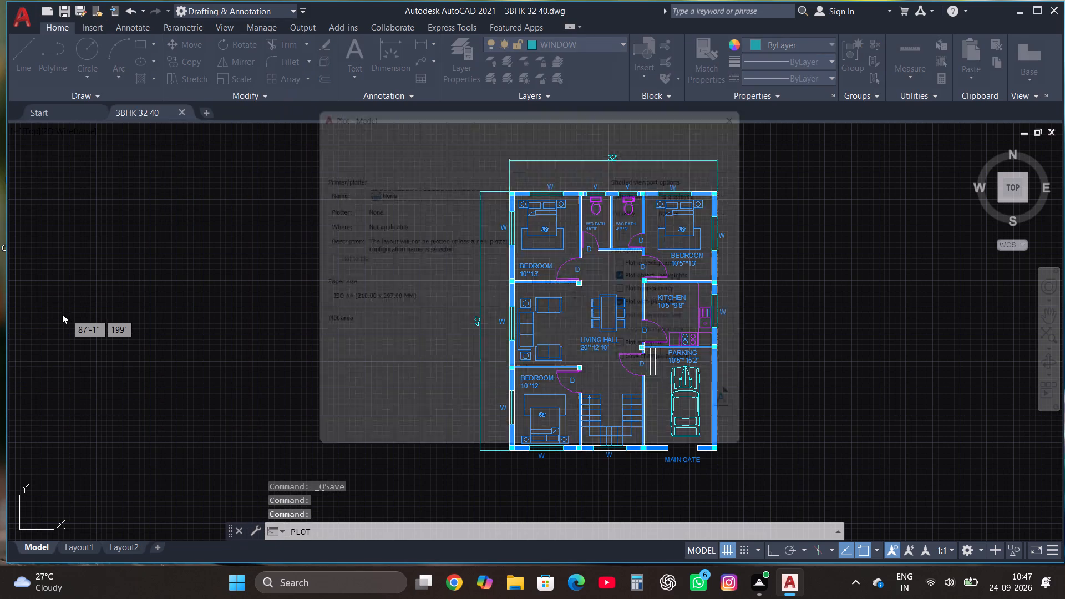
click(491, 146)
click(455, 170)
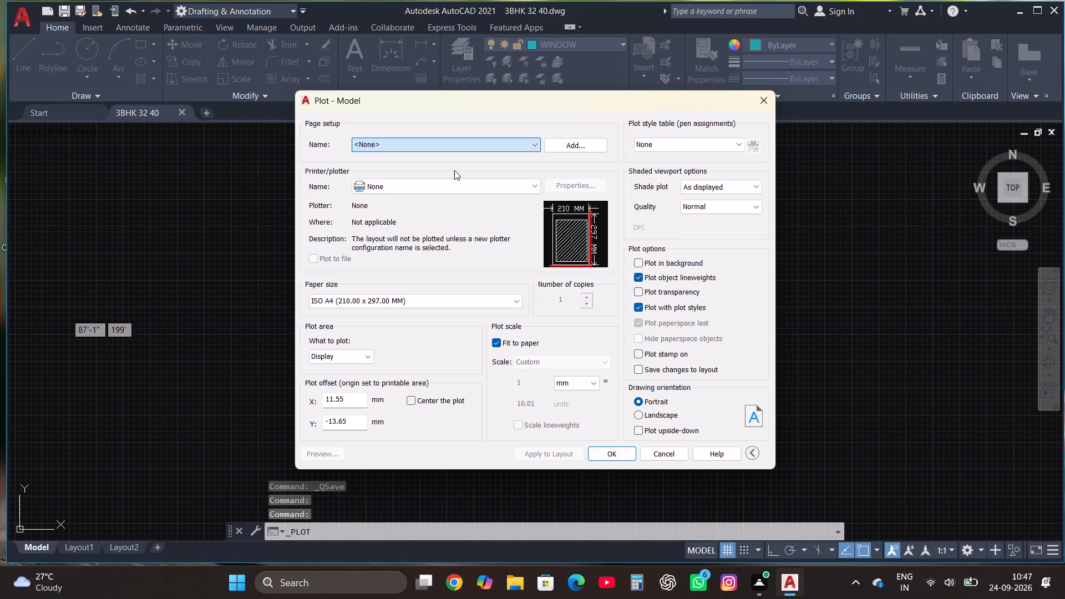
click(762, 121)
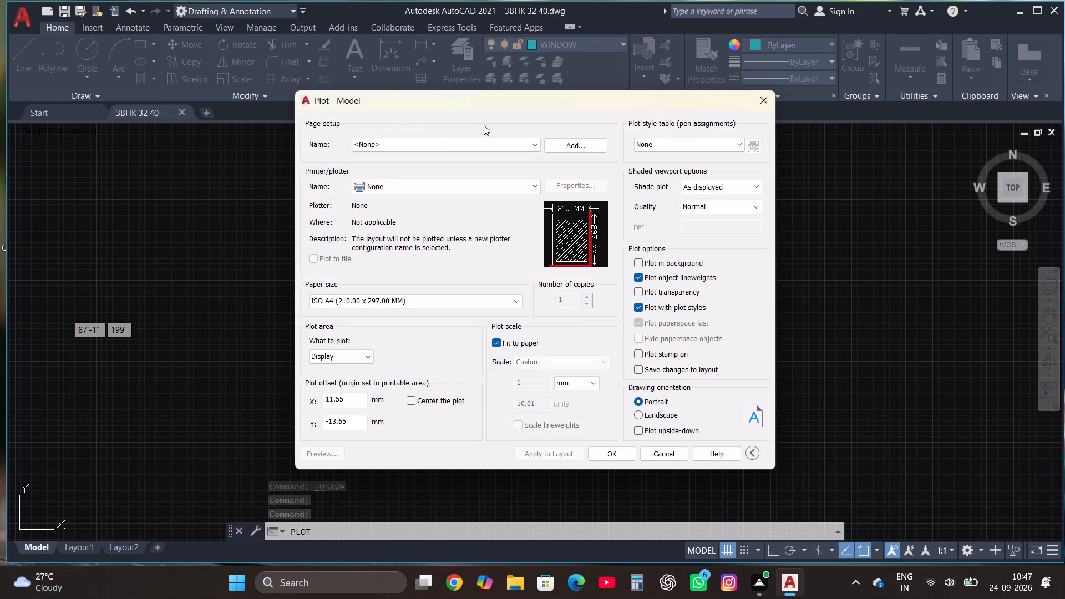
click(429, 139)
click(409, 164)
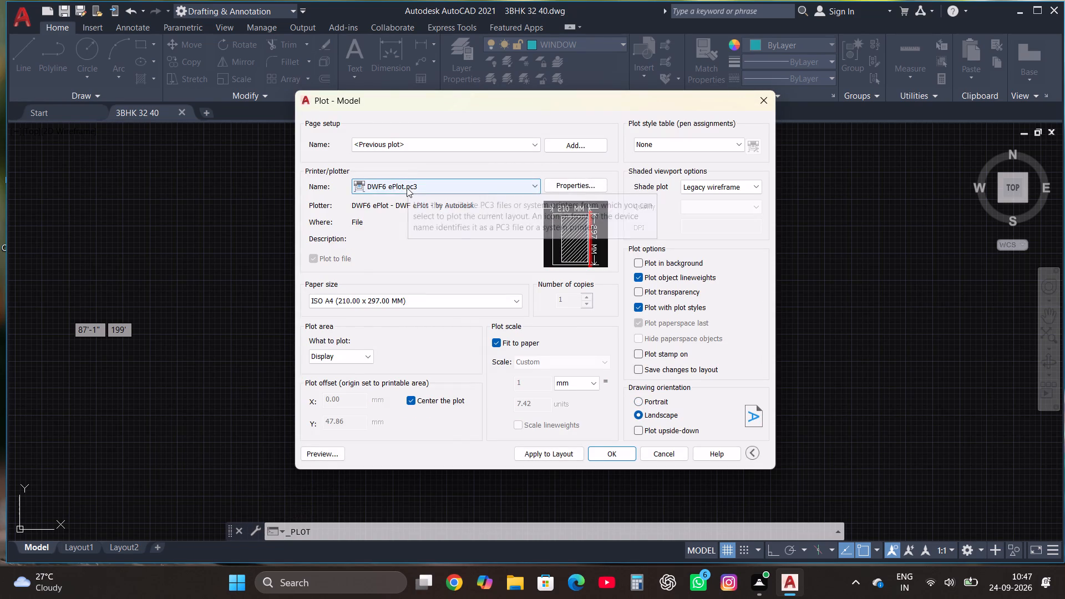
click(407, 187)
click(402, 237)
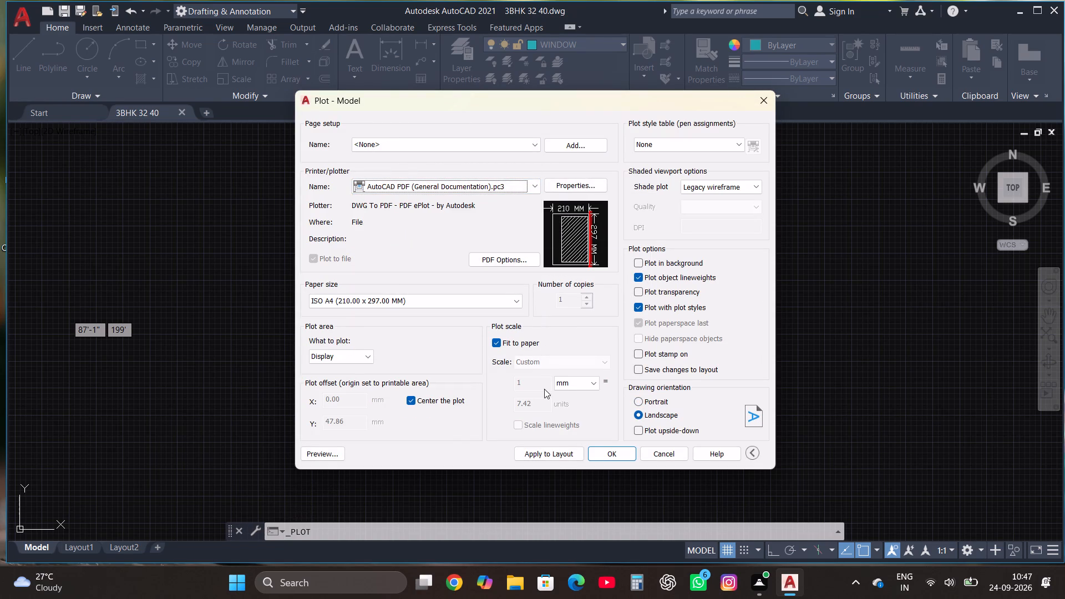
click(555, 448)
Plot the plan to the Downloads folder as 3BHK 32 40-Model.pdf and close the PDF viewer.
click(622, 449)
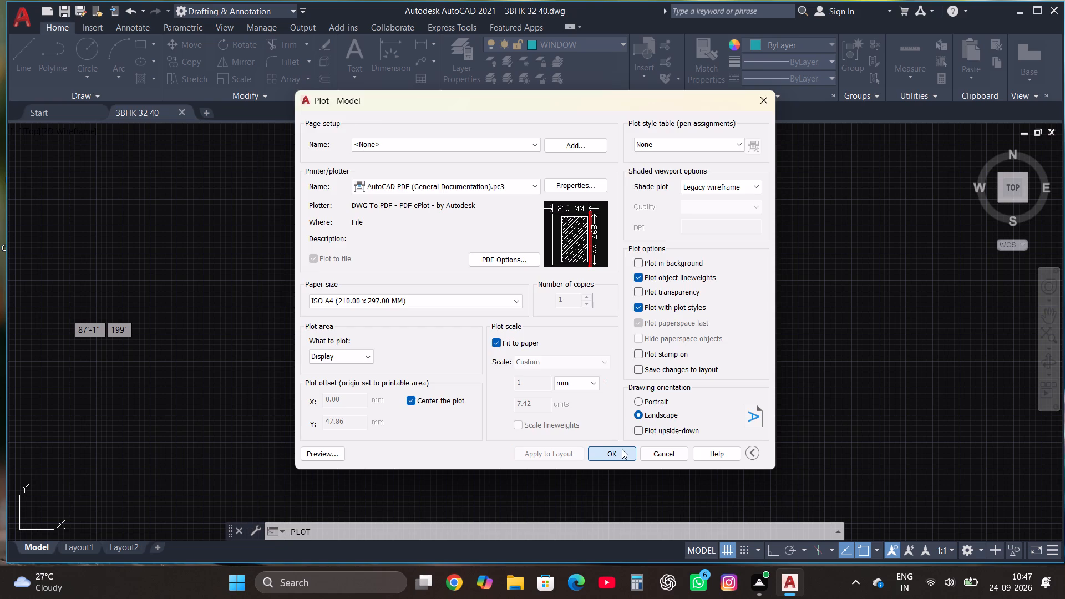
click(464, 121)
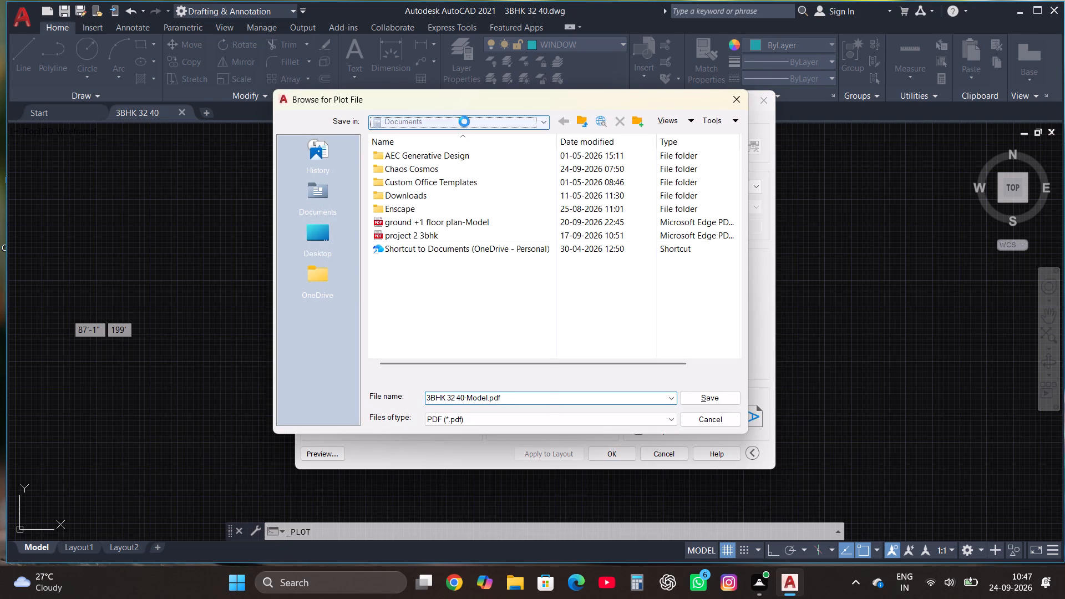
click(438, 288)
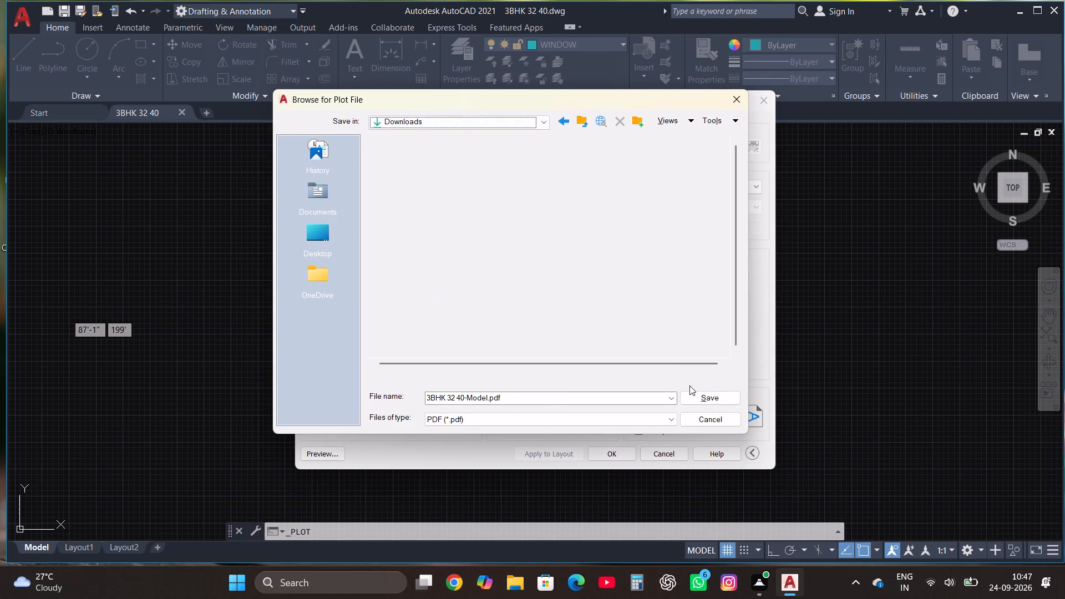
click(712, 400)
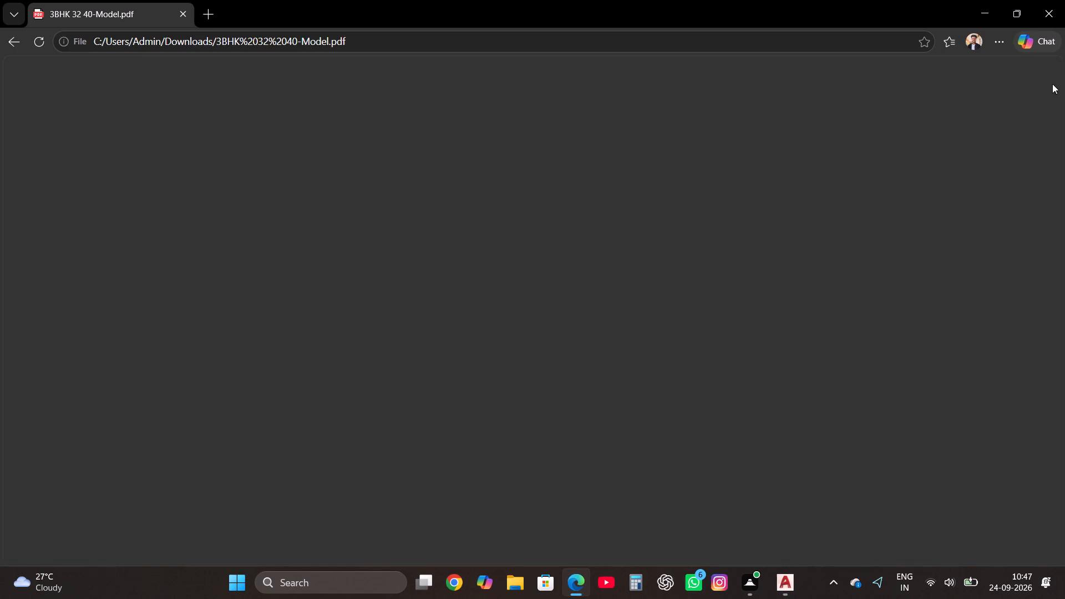
click(1054, 16)
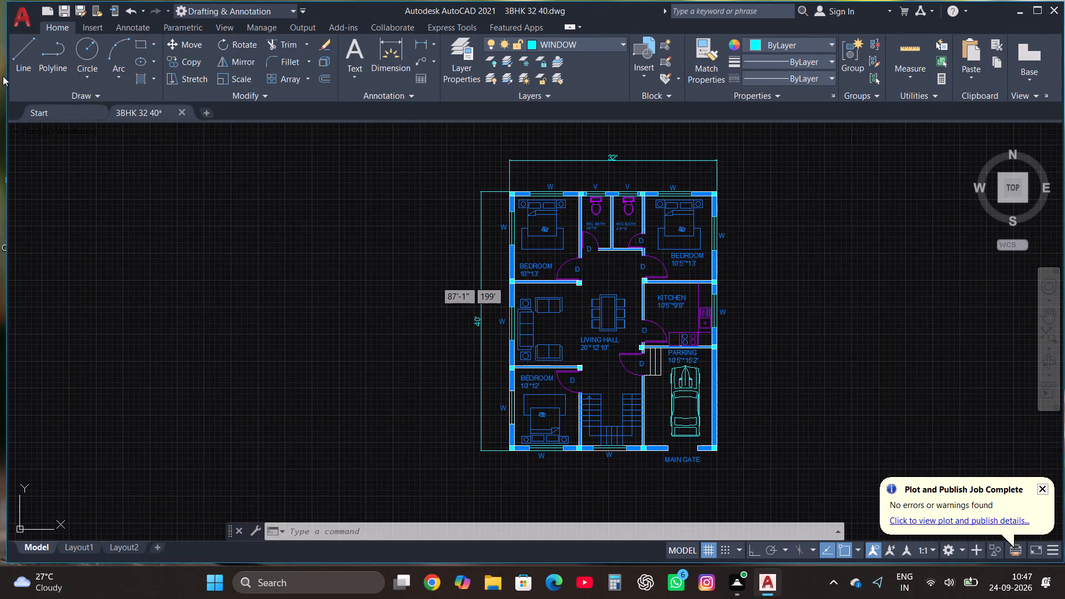
Export the drawing in DWF format to the Downloads folder as 3BHK 32 40.dwf.
click(30, 14)
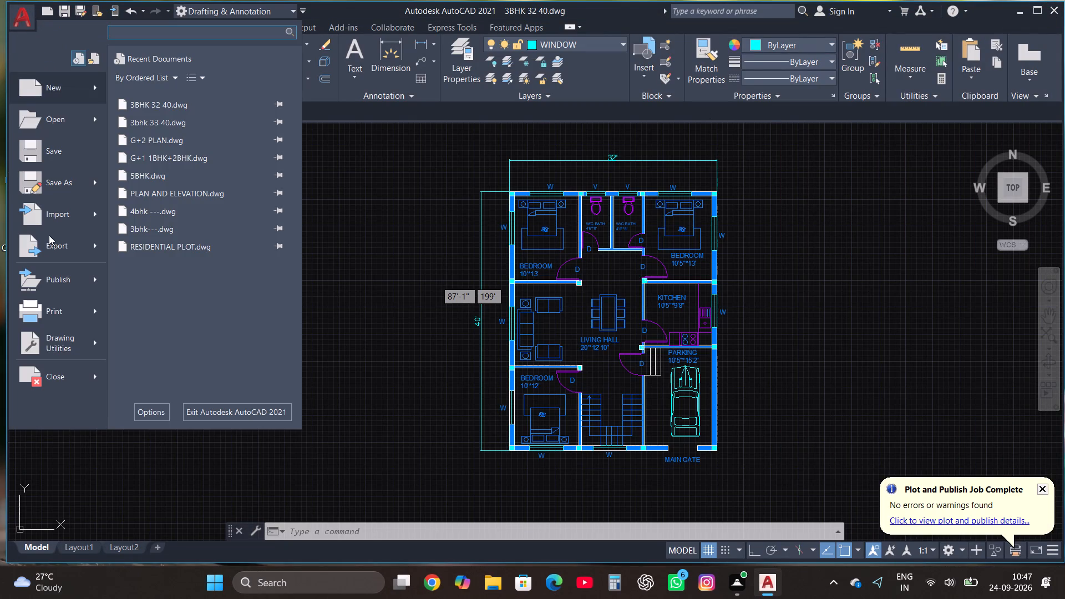
click(52, 245)
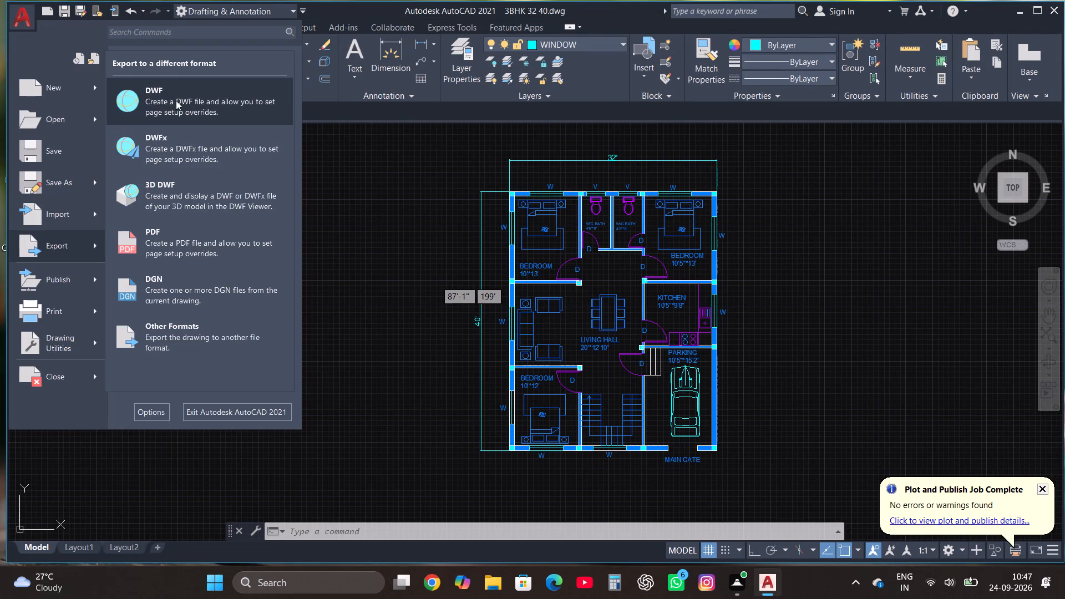
click(177, 100)
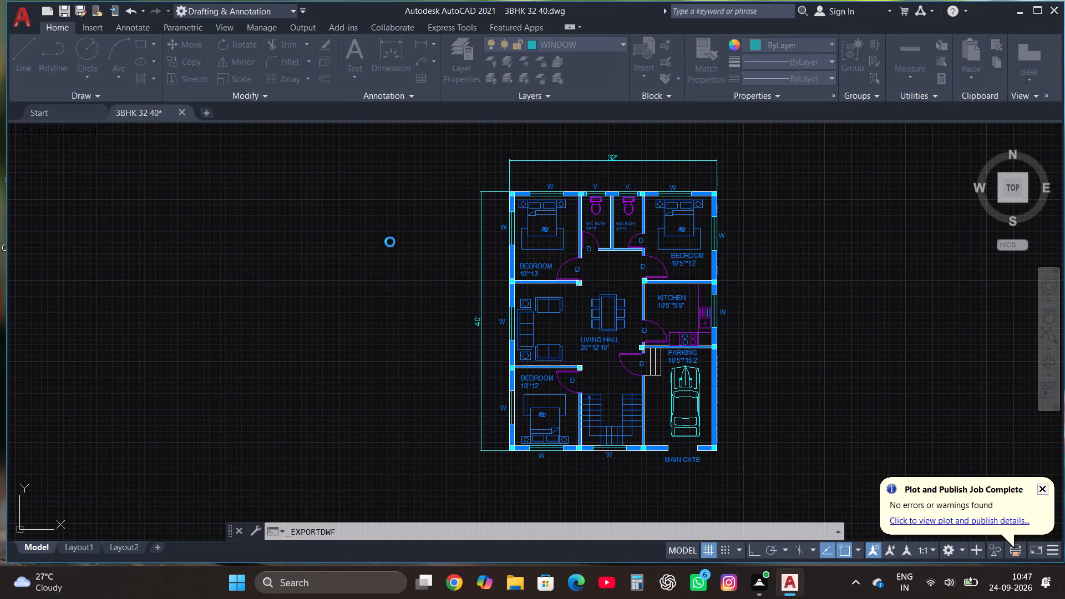
click(732, 423)
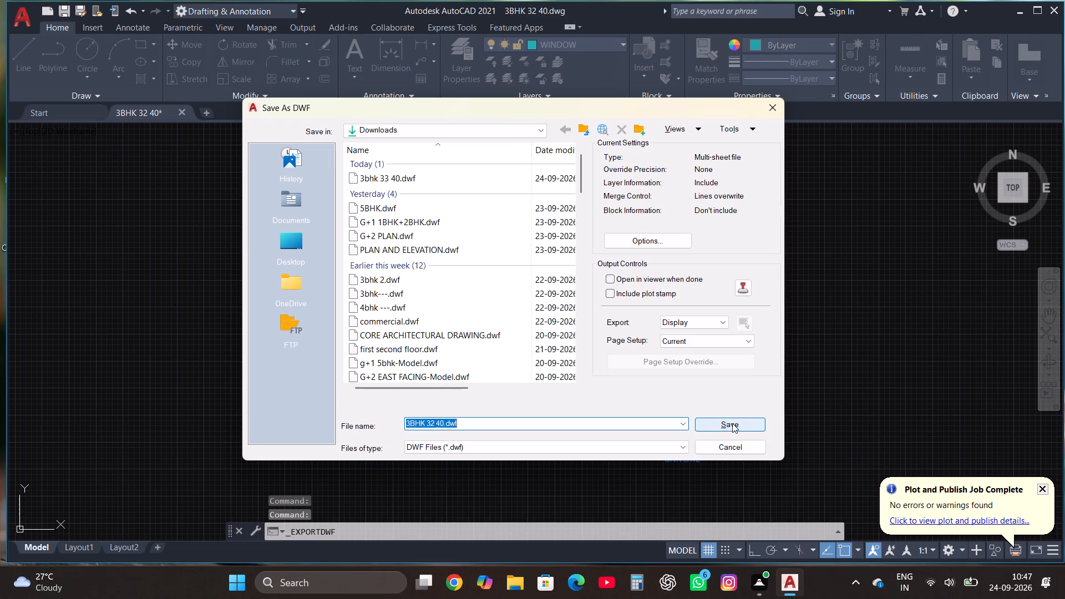